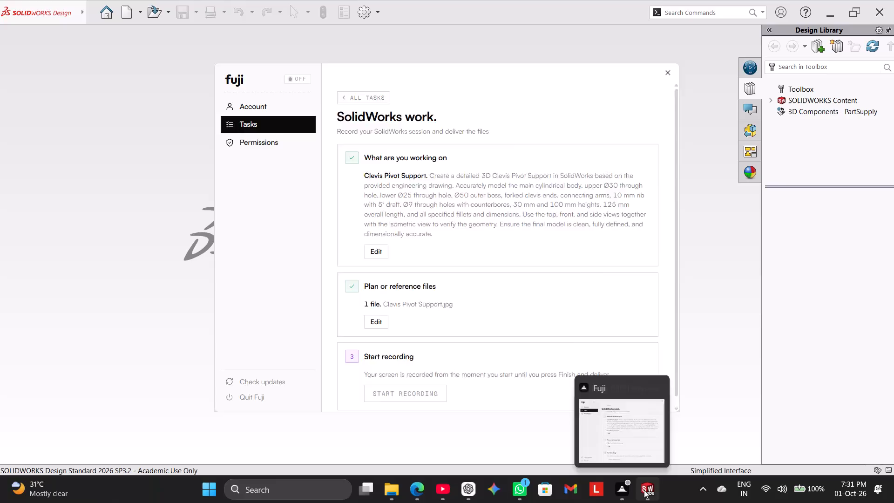
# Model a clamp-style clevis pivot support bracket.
# Switch to SOLIDWORKS and create a new part document.
pyautogui.click(644, 490)
pyautogui.click(99, 178)
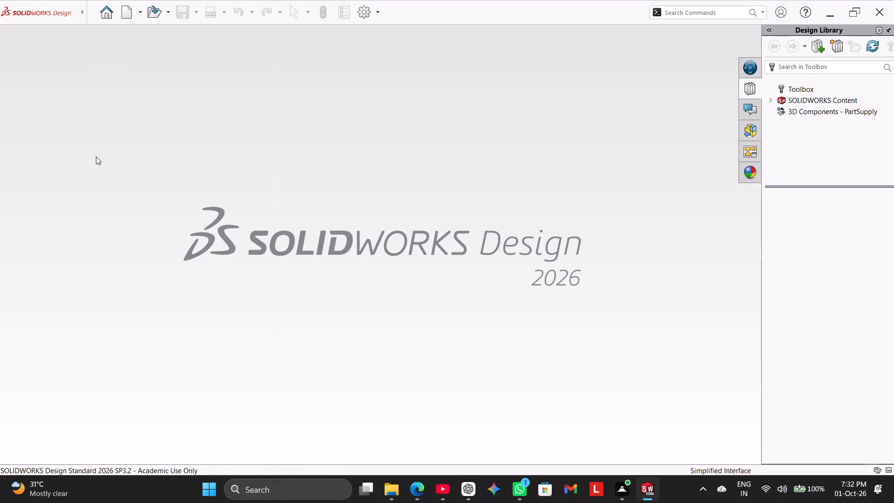
pyautogui.click(130, 17)
pyautogui.click(231, 216)
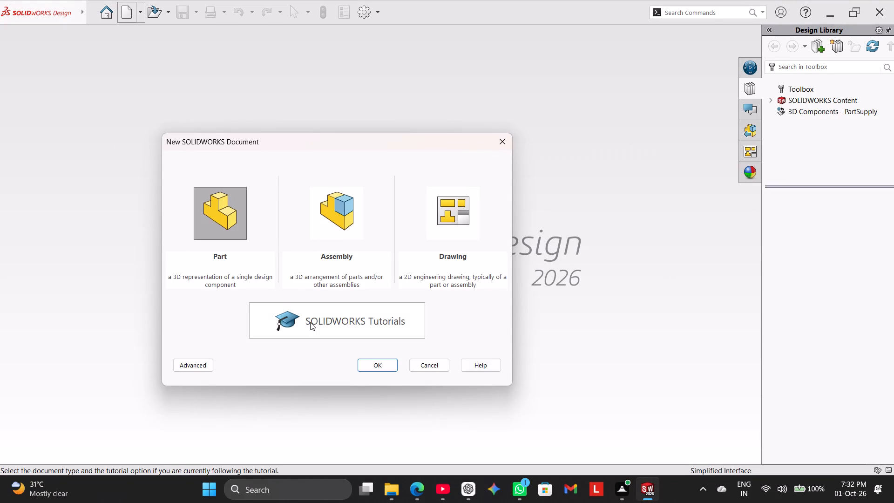
pyautogui.click(383, 367)
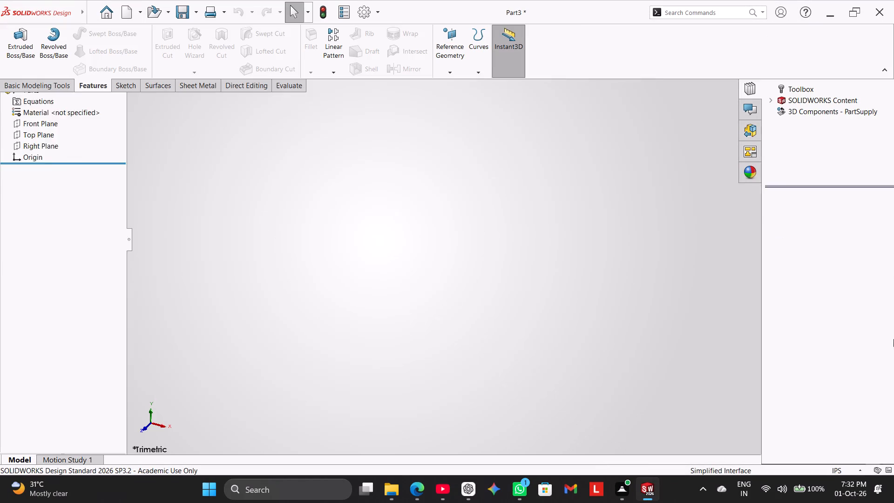
# Set the part's unit system to MMGS (millimeter, gram, second).
pyautogui.click(839, 465)
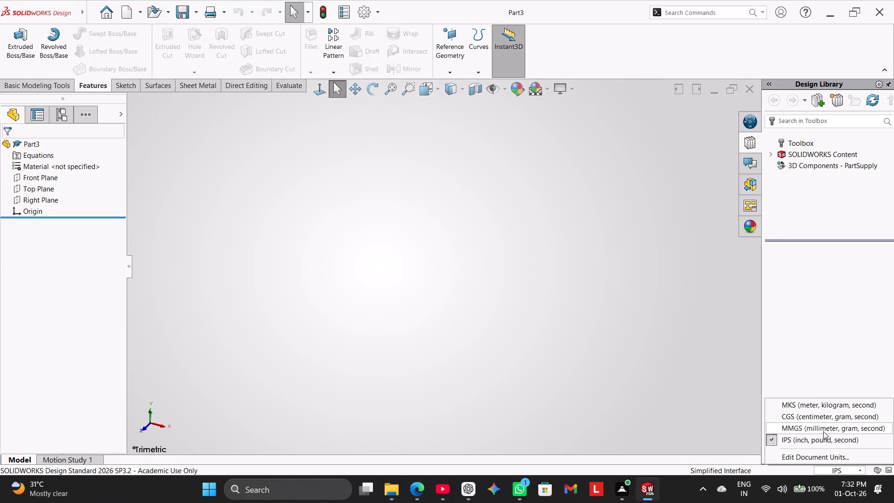
pyautogui.click(822, 428)
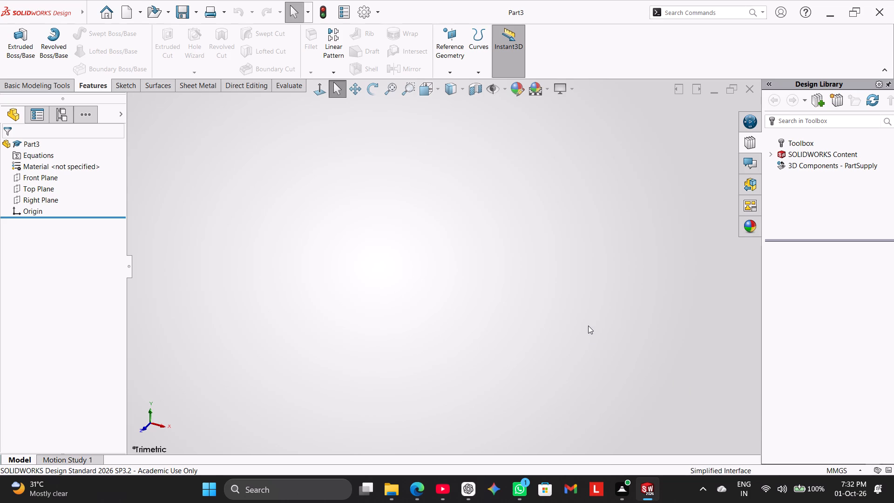
# Change the scene of the graphics area to a plain white background.
pyautogui.click(532, 85)
pyautogui.click(536, 86)
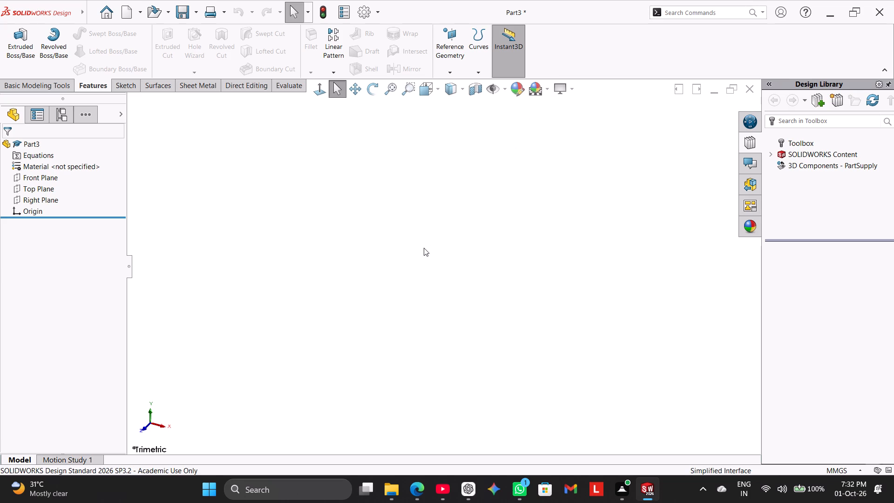
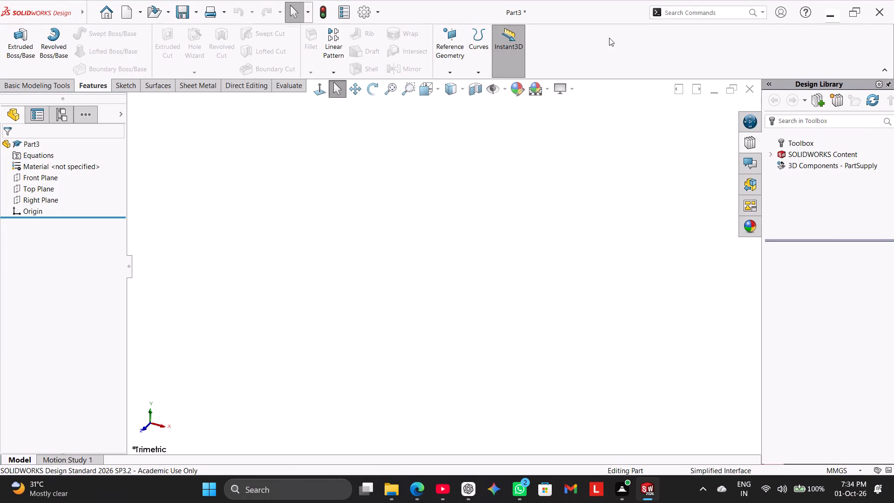
# Start a sketch on the Top Plane and draw a circle about 143 mm in diameter centred on the origin.
pyautogui.click(135, 83)
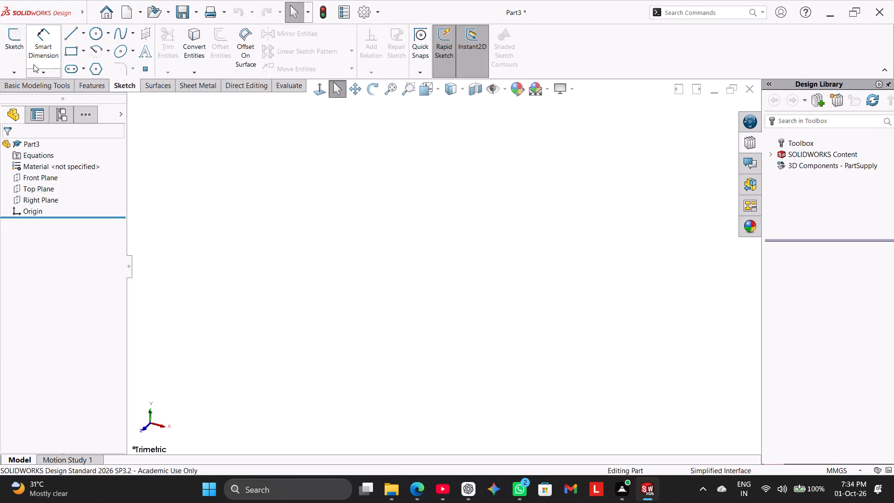
pyautogui.click(7, 44)
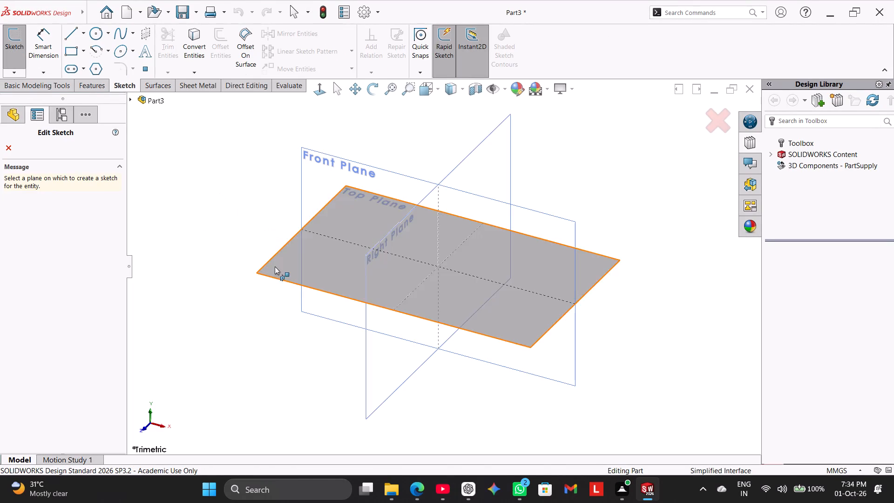
pyautogui.click(275, 266)
pyautogui.click(88, 35)
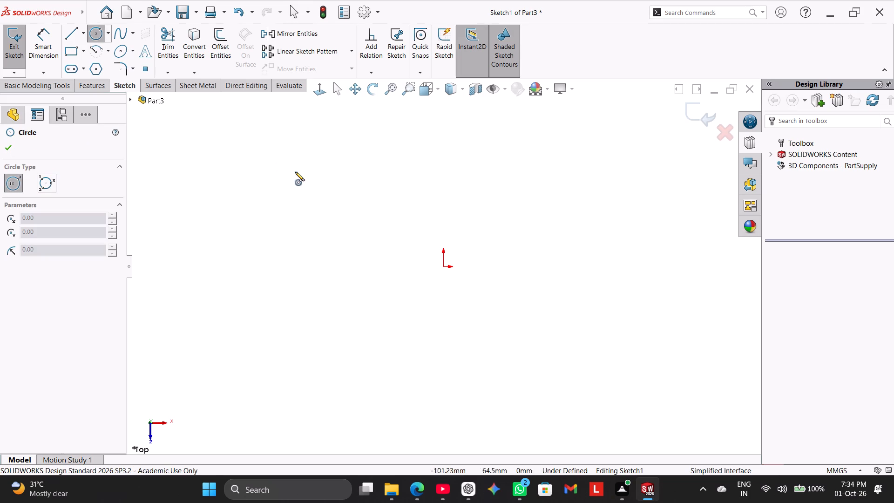
pyautogui.click(442, 266)
pyautogui.click(528, 358)
pyautogui.rightClick(595, 205)
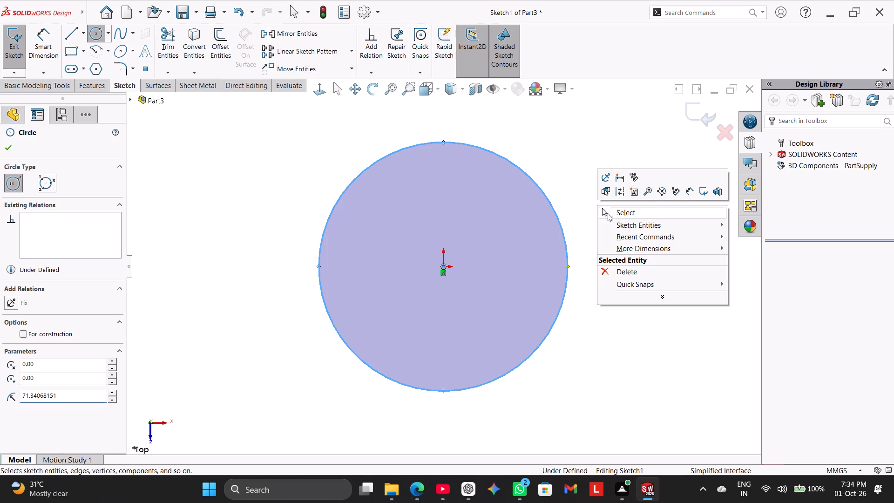
pyautogui.click(622, 216)
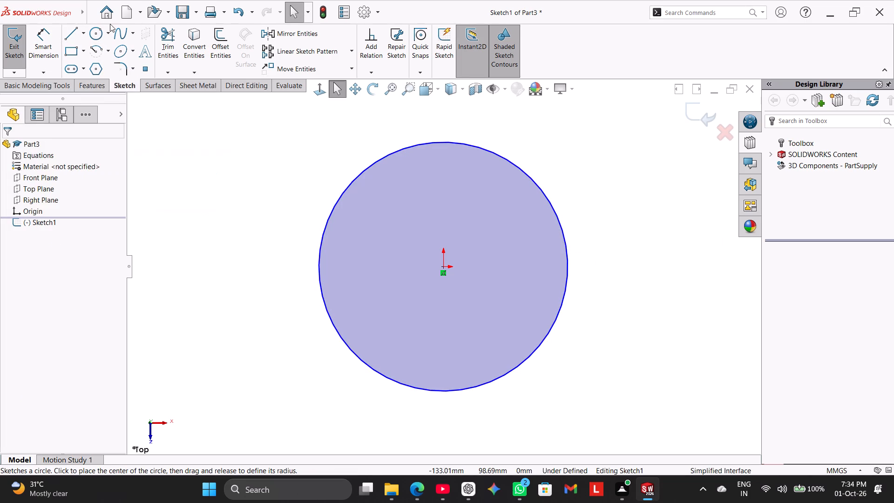
# Draw a smaller concentric circle inside the first one, centred on the origin.
pyautogui.click(94, 33)
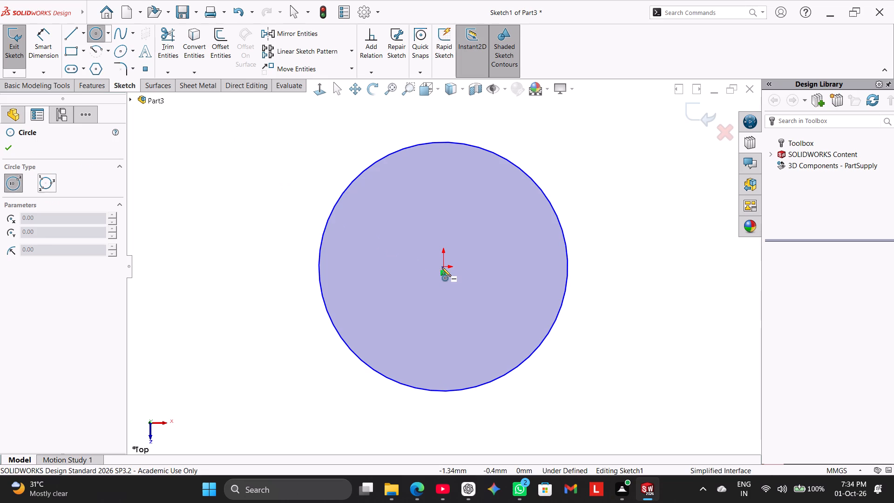
pyautogui.click(442, 267)
pyautogui.click(479, 306)
pyautogui.rightClick(230, 167)
pyautogui.click(257, 170)
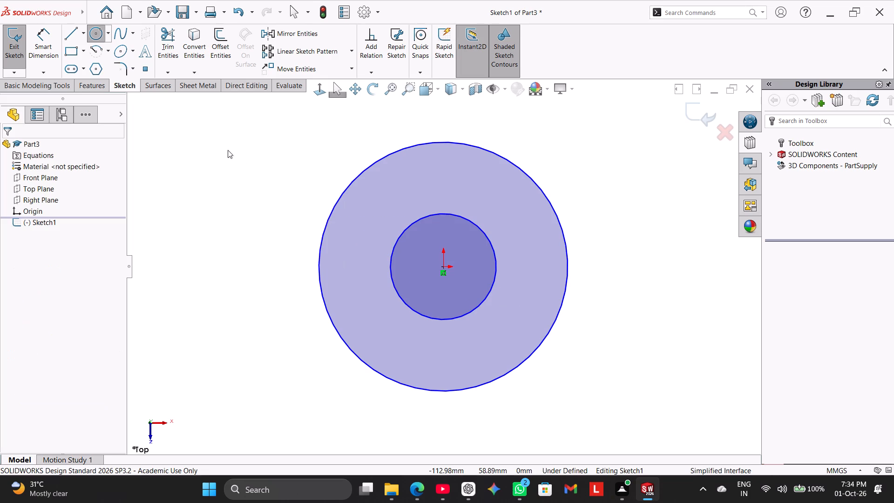
# Dimension the outer circle's diameter to 50 mm.
pyautogui.click(45, 37)
pyautogui.click(339, 192)
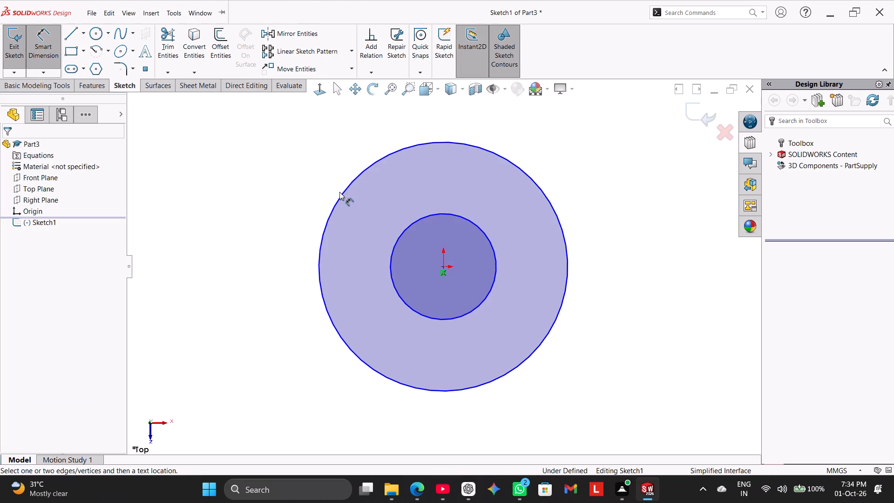
pyautogui.click(345, 193)
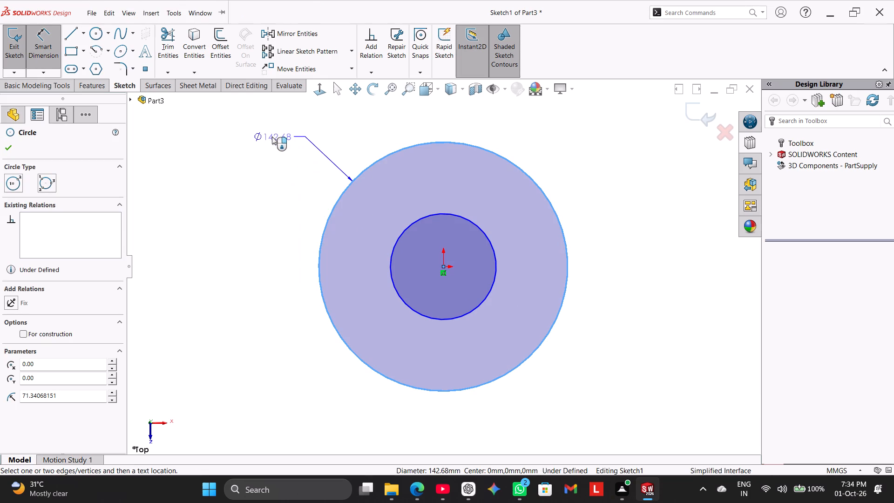
pyautogui.click(272, 136)
pyautogui.write('50')
pyautogui.press('Return')
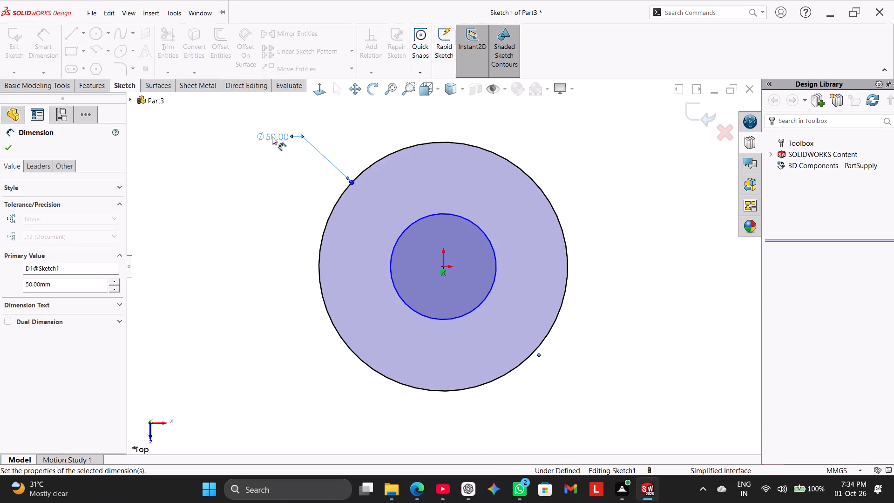
# Dimension the inner circle's diameter to 30 mm.
pyautogui.click(427, 218)
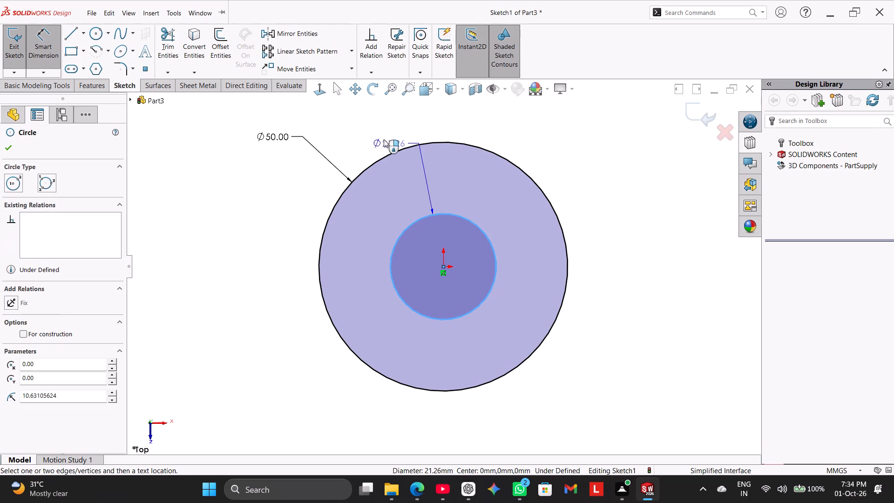
pyautogui.click(375, 134)
pyautogui.press('3')
pyautogui.press('0')
pyautogui.press('Return')
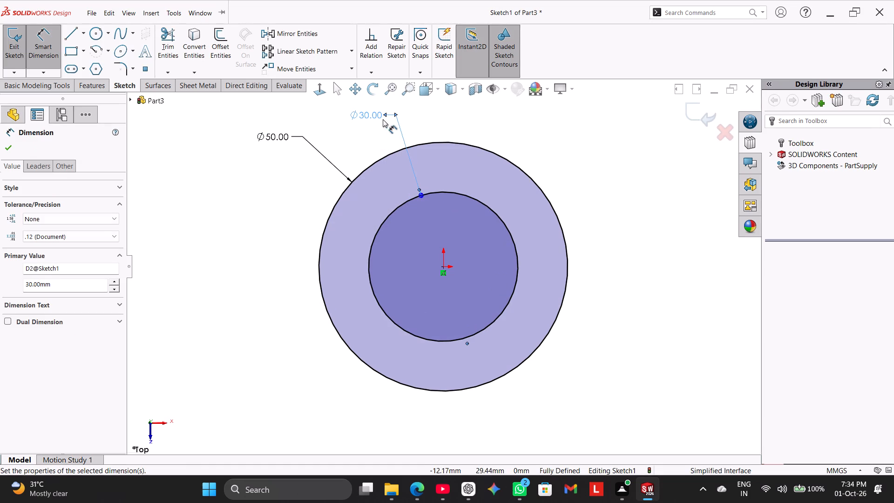
pyautogui.rightClick(219, 241)
pyautogui.click(263, 268)
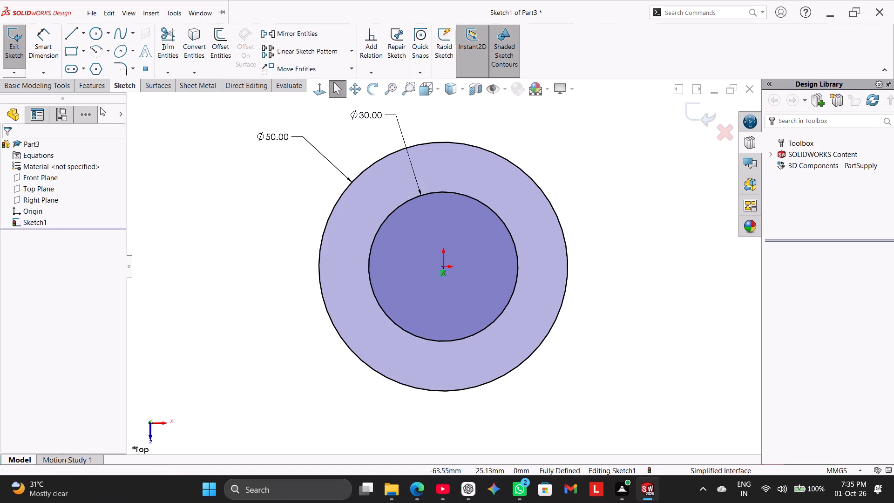
# Extrude the ring between the two circles upward as a blind boss with a depth of 100 mm.
pyautogui.click(95, 89)
pyautogui.click(14, 47)
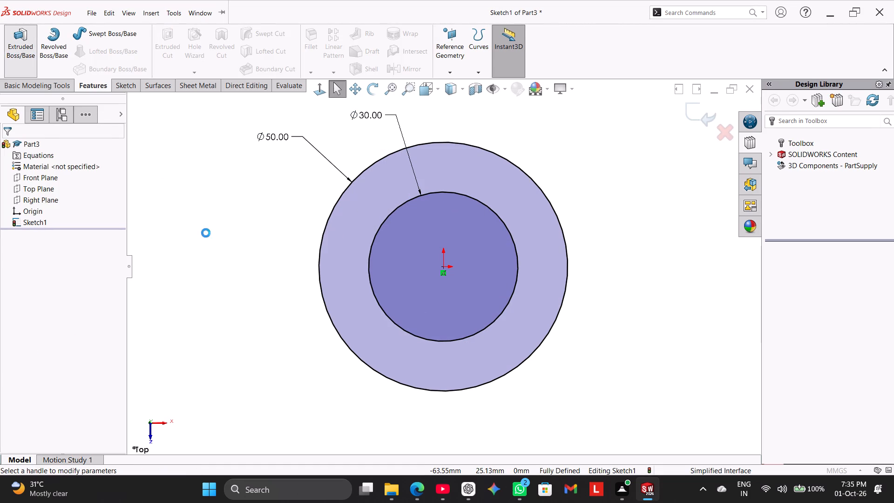
pyautogui.middleClick(264, 320)
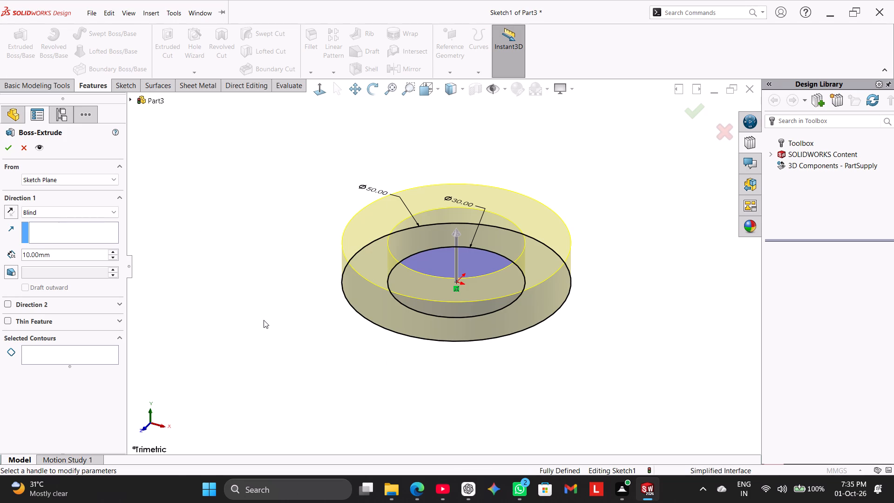
pyautogui.write('10')
pyautogui.doubleClick(81, 255)
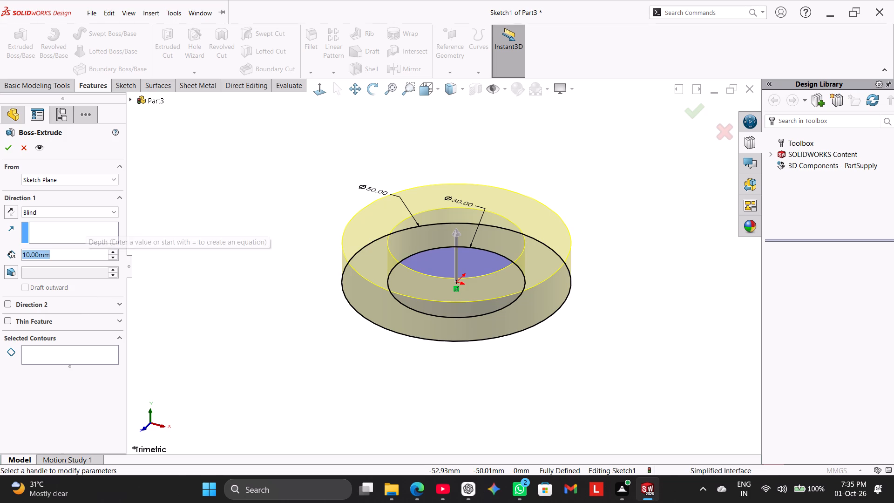
pyautogui.write('100')
pyautogui.press('Return')
pyautogui.scroll(1, 254, 220)
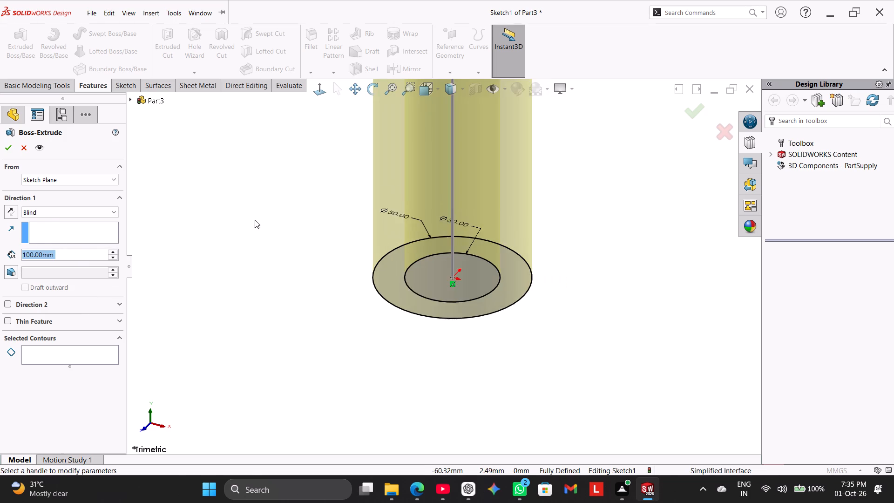
pyautogui.scroll(3, 255, 220)
pyautogui.rightClick(256, 243)
pyautogui.click(297, 270)
pyautogui.scroll(1, 305, 263)
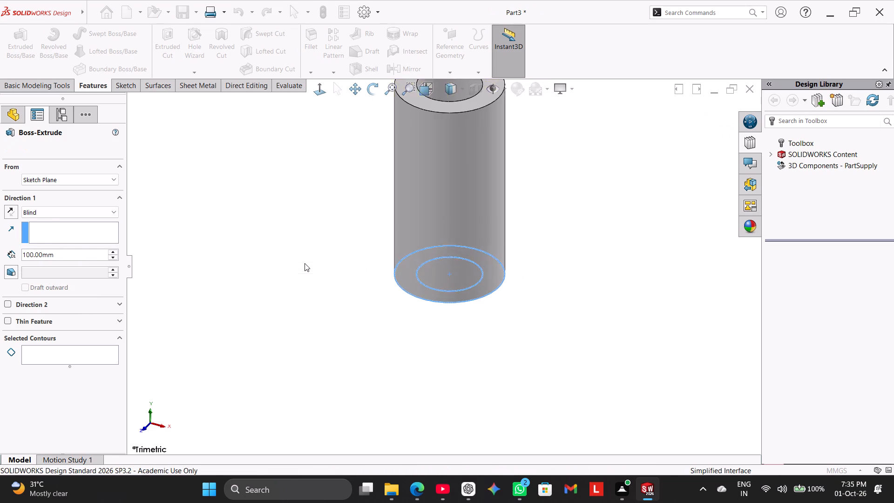
pyautogui.click(300, 251)
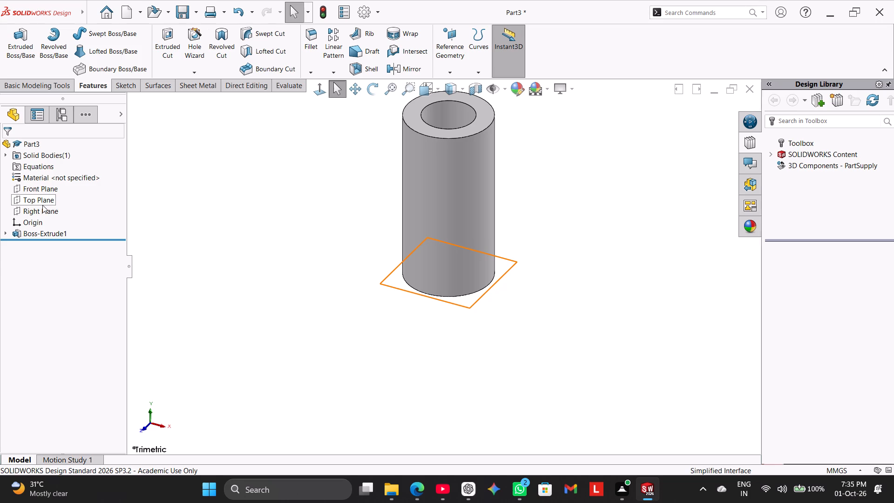
# Open a new sketch on the Top Plane.
pyautogui.click(42, 205)
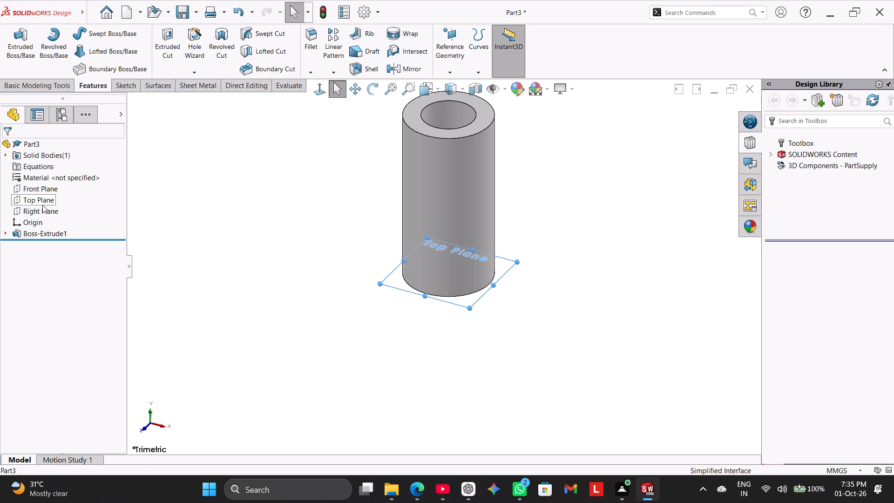
pyautogui.click(55, 196)
pyautogui.click(187, 224)
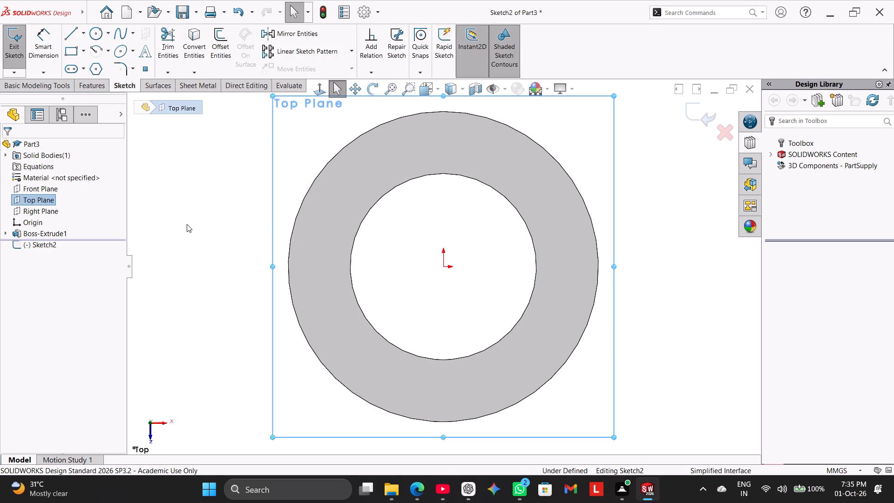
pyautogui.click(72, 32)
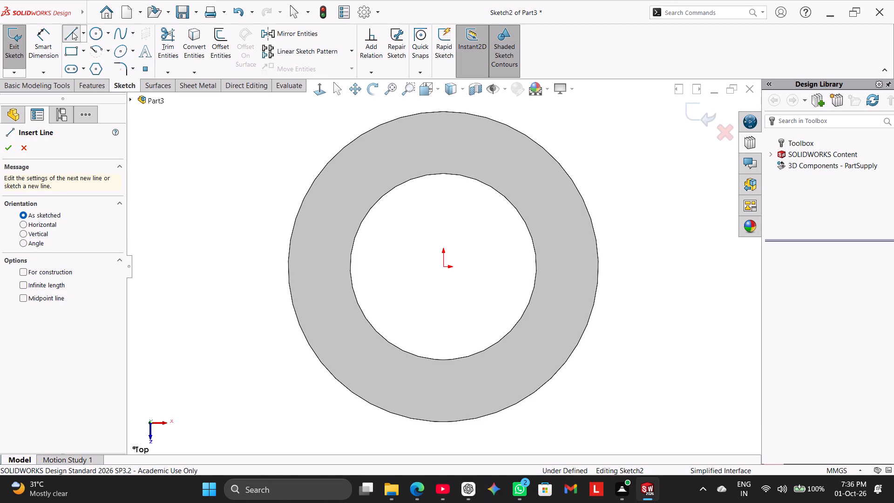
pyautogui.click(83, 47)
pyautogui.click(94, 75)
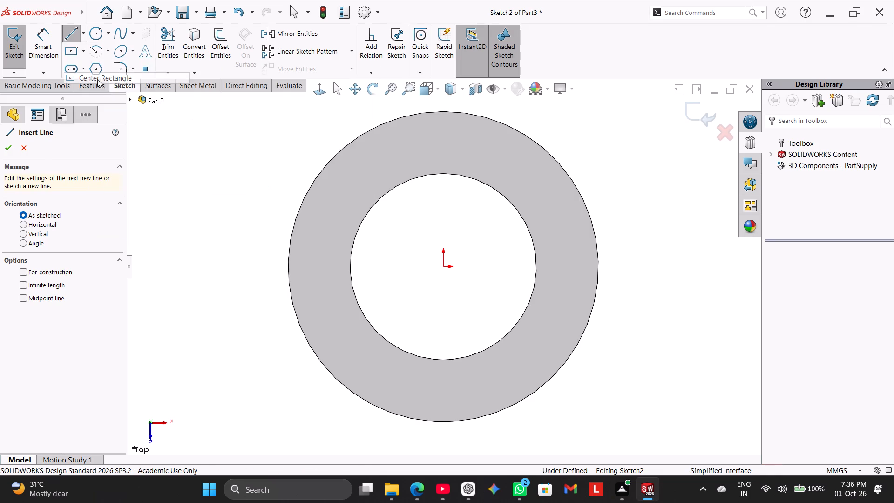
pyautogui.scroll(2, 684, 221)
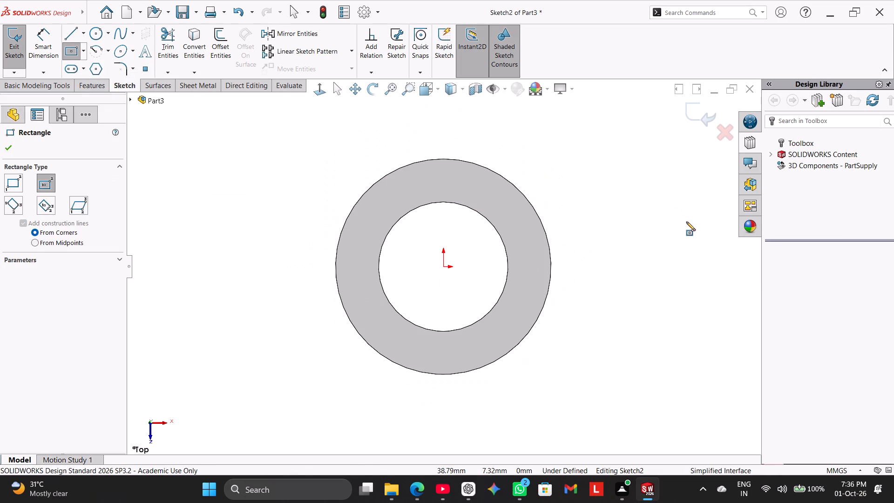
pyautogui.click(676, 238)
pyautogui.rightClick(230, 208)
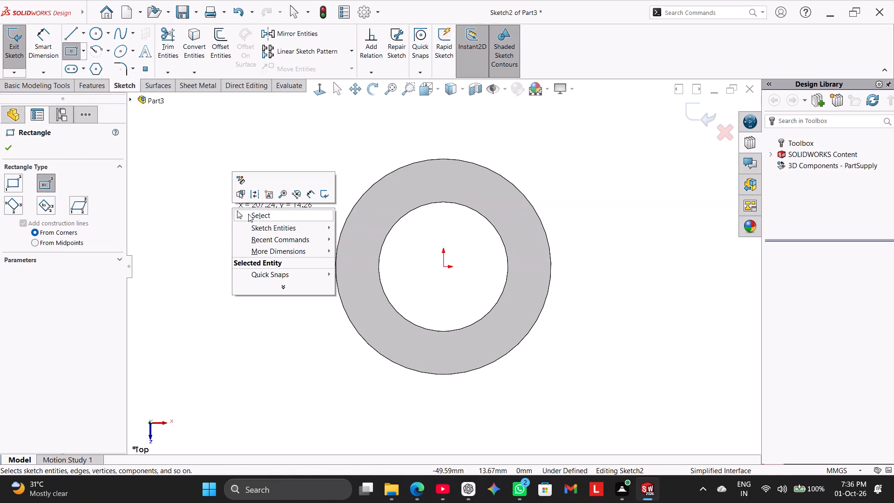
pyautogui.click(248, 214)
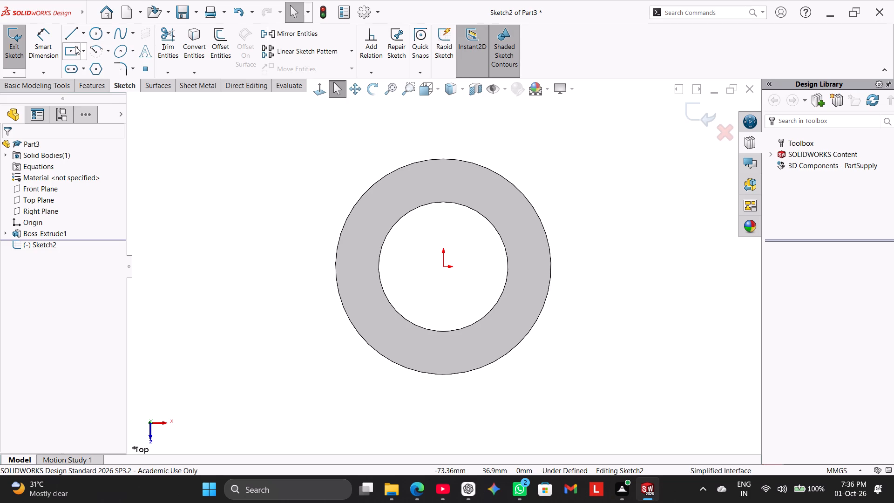
# Draw a center rectangle about 17 mm high from the origin, extending horizontally past both sides of the tube.
pyautogui.click(82, 52)
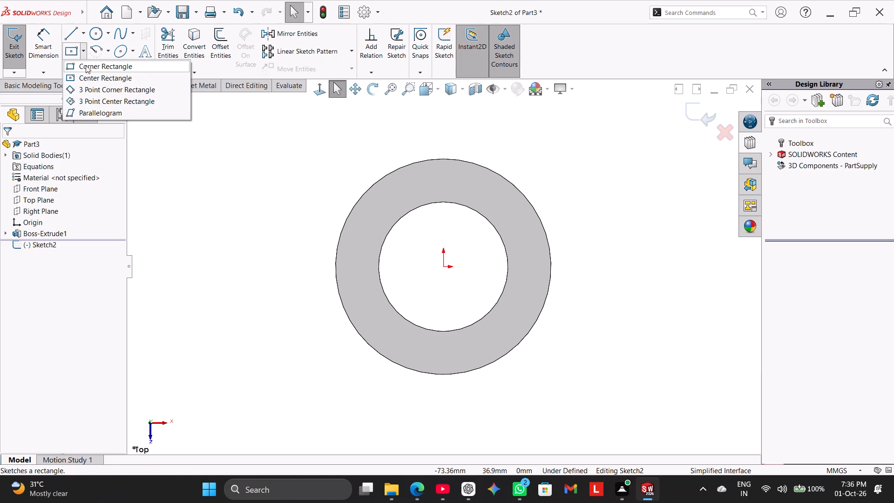
pyautogui.click(87, 79)
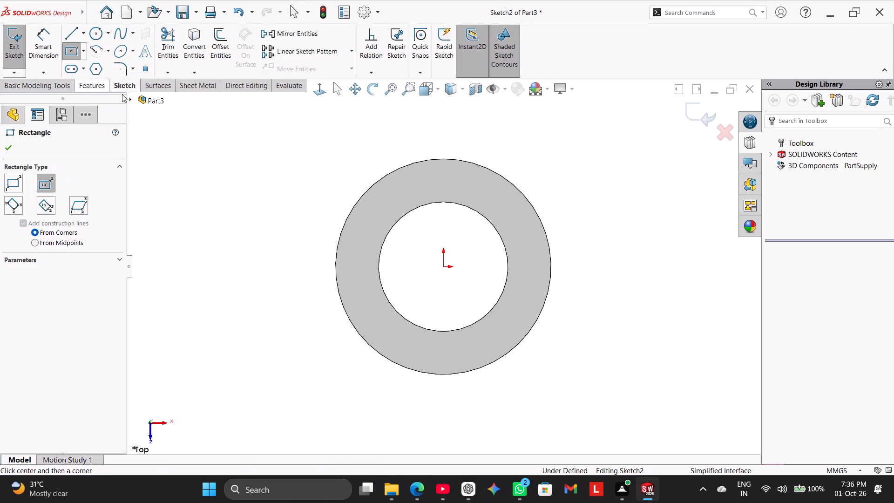
pyautogui.click(445, 267)
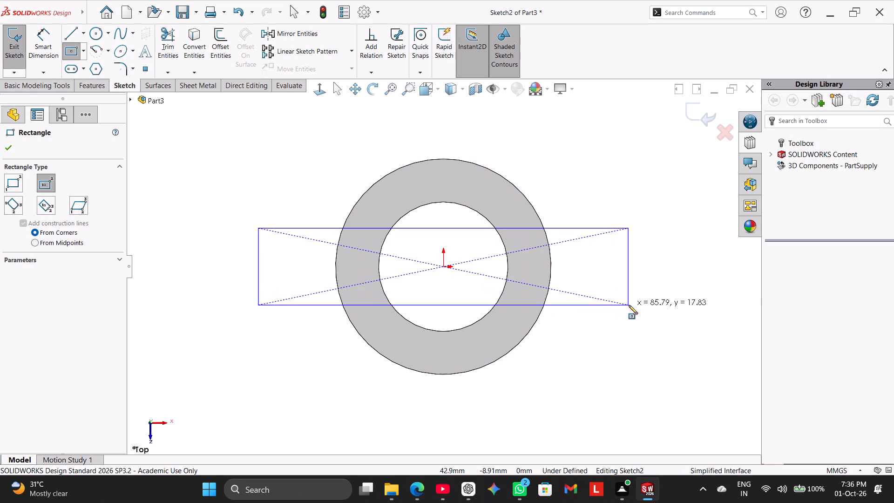
pyautogui.click(664, 304)
pyautogui.rightClick(617, 168)
pyautogui.click(640, 173)
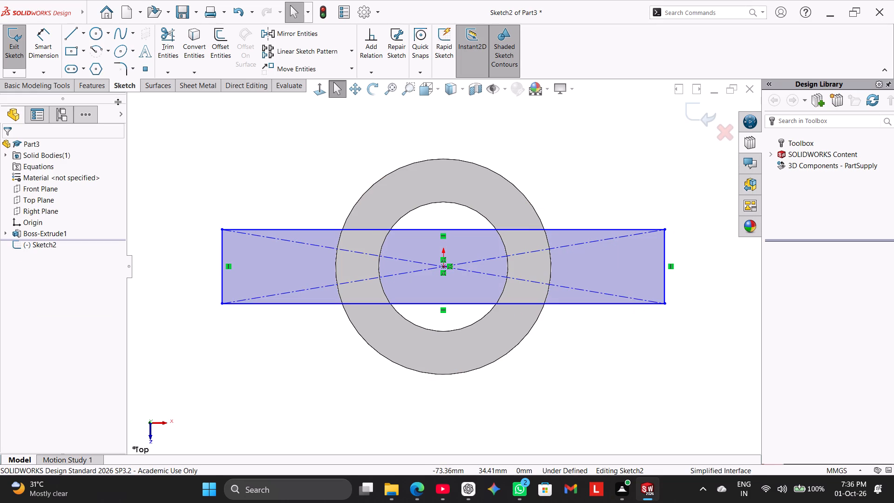
# Convert the tube's outer 50 mm circular edge into an entity of the current sketch.
pyautogui.click(198, 28)
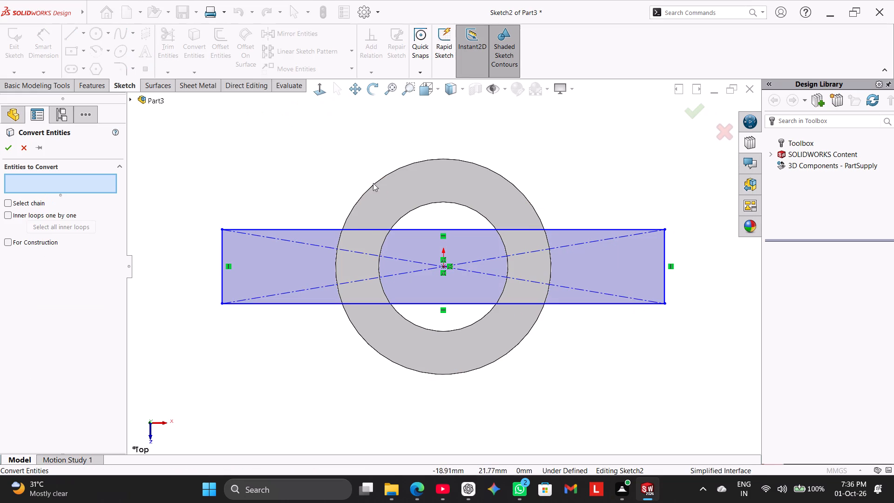
pyautogui.click(375, 184)
pyautogui.rightClick(291, 175)
pyautogui.click(329, 242)
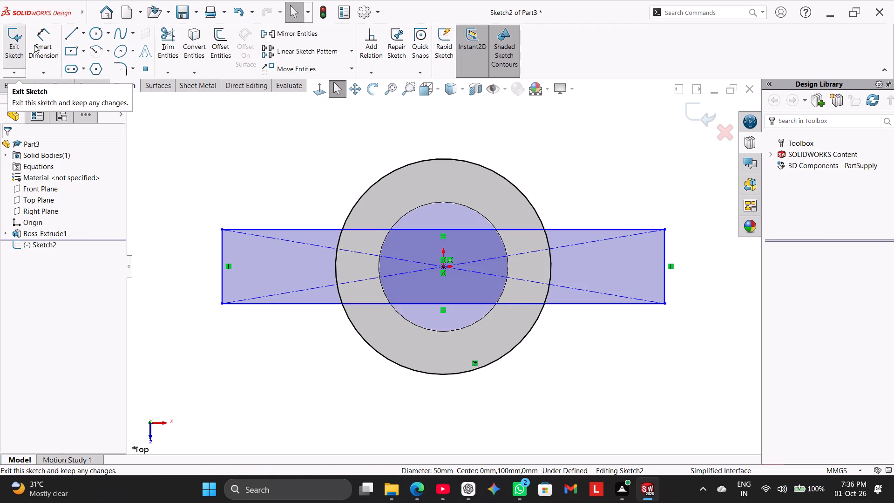
# Dimension the rectangle's overall horizontal length between its two vertical end lines as 125 mm.
pyautogui.click(51, 35)
pyautogui.click(223, 254)
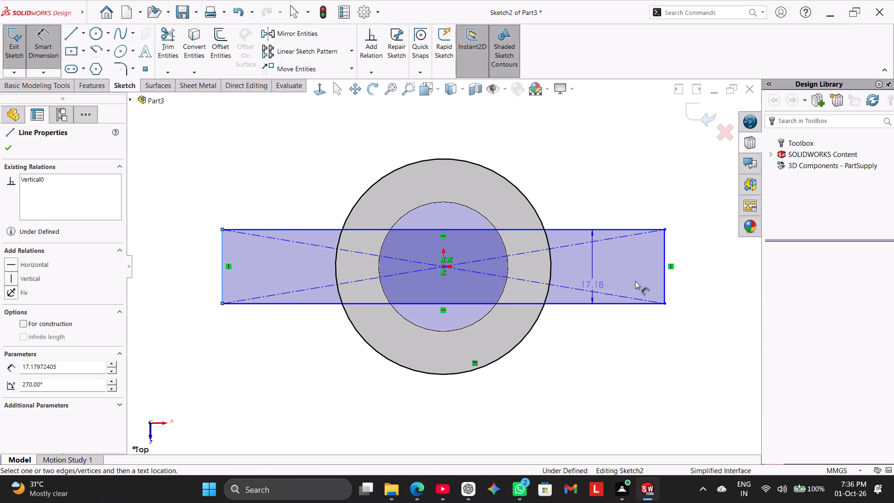
pyautogui.click(665, 267)
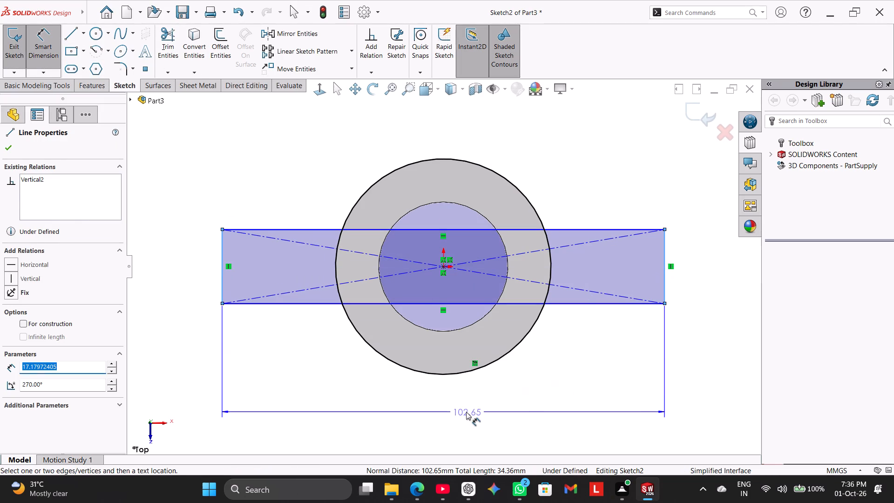
pyautogui.click(466, 412)
pyautogui.write('125')
pyautogui.press('Return')
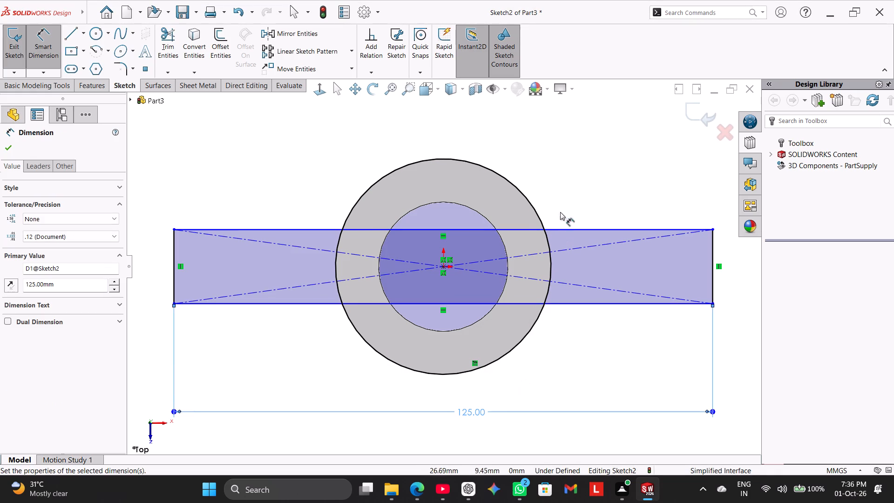
pyautogui.rightClick(570, 171)
pyautogui.click(605, 199)
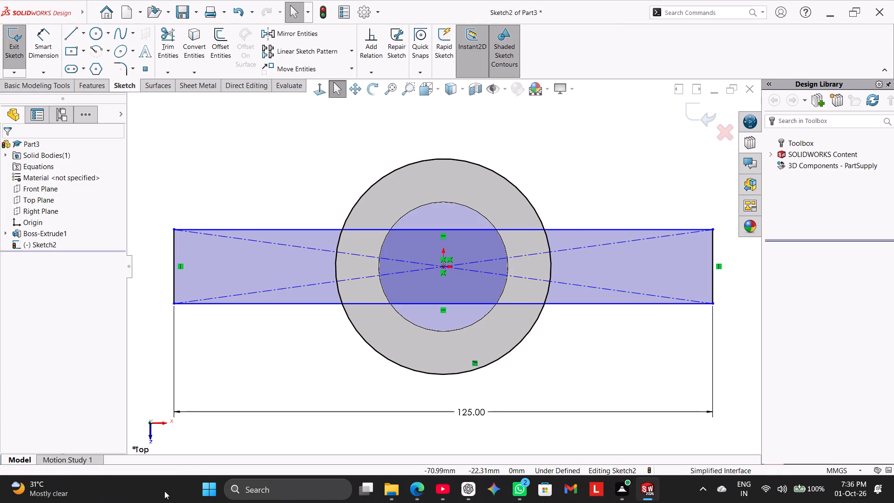
# Dimension the rectangle's short vertical end line as 30 mm.
pyautogui.scroll(2, 304, 376)
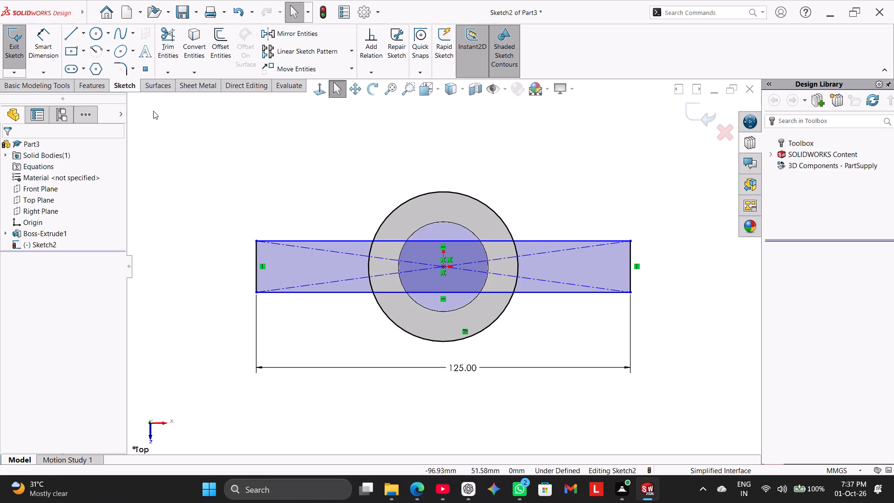
pyautogui.click(47, 45)
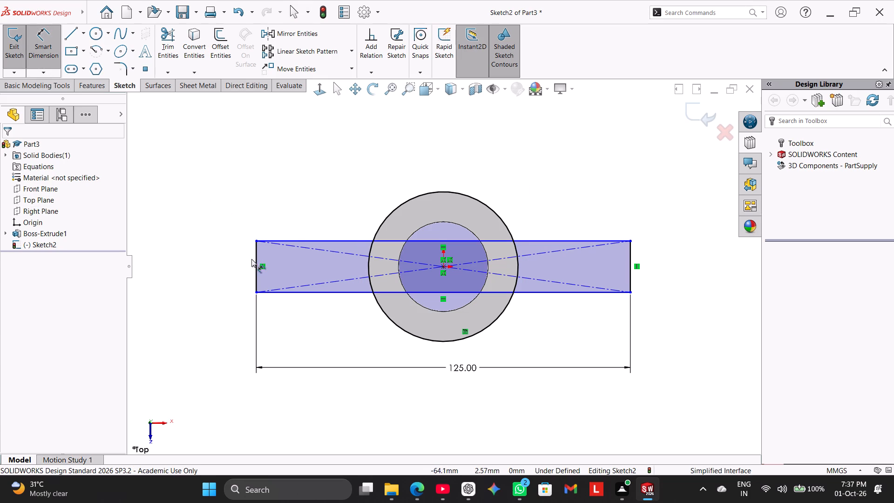
pyautogui.click(255, 264)
pyautogui.click(215, 262)
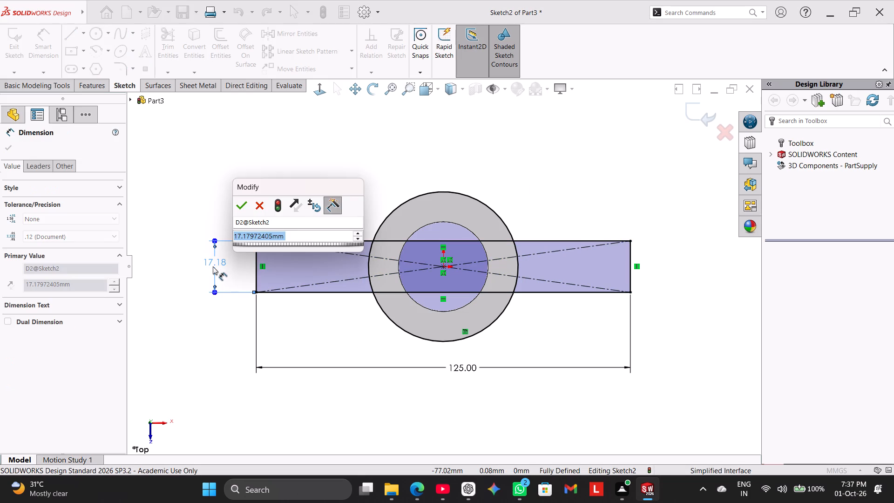
pyautogui.write('30')
pyautogui.press('Return')
pyautogui.moveTo(296, 169); pyautogui.dragTo(332, 192, button='right')
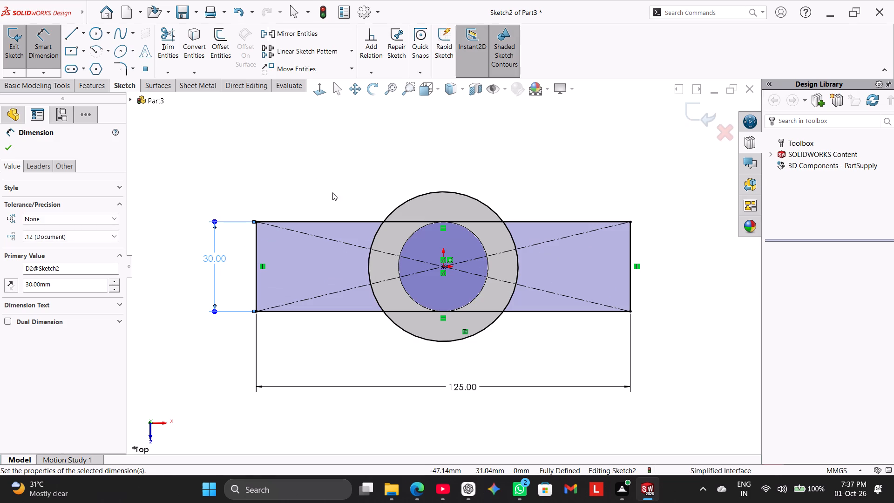
pyautogui.moveTo(332, 192); pyautogui.dragTo(302, 174, button='right')
pyautogui.click(344, 202)
# Trim the rectangle's horizontal lines inside the circle and the circle's upper and lower arcs, leaving two separate side-arm profiles.
pyautogui.click(175, 38)
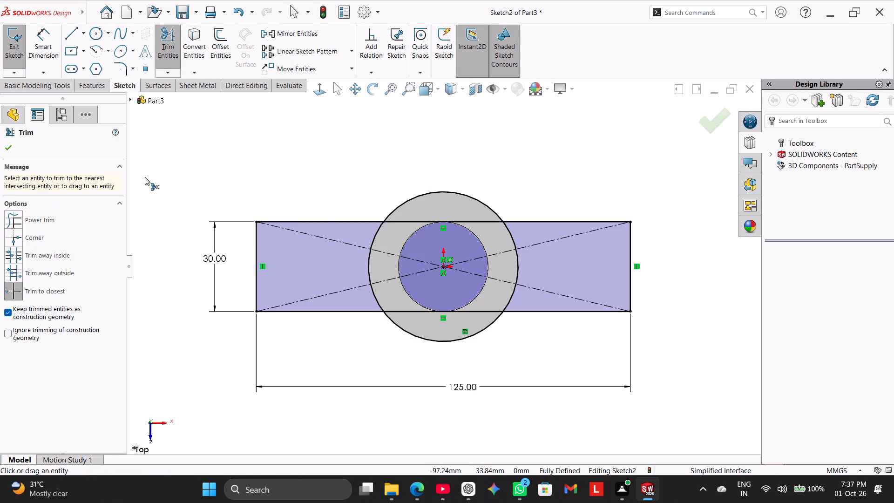
pyautogui.click(396, 222)
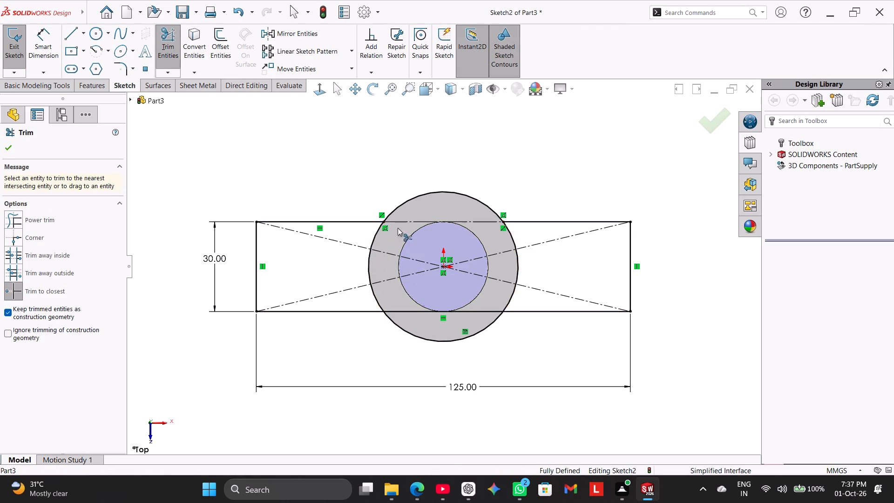
pyautogui.click(468, 313)
pyautogui.click(401, 204)
pyautogui.click(453, 338)
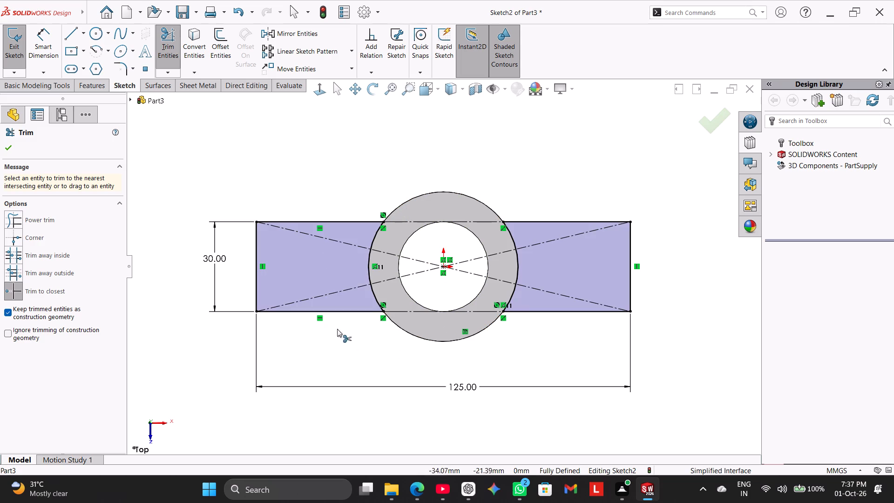
pyautogui.rightClick(316, 154)
pyautogui.click(356, 183)
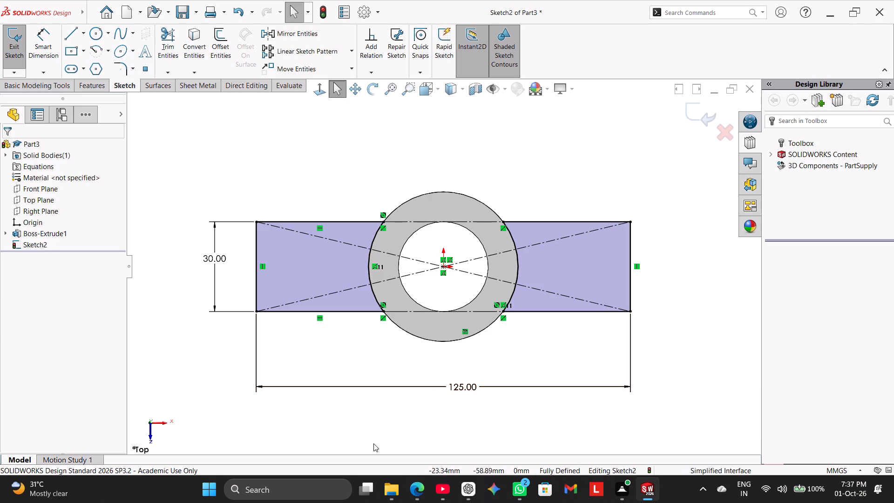
# Extrude only the negative-X arm region as a 30 mm blind boss, starting from the tube's top face and reversed downward.
pyautogui.moveTo(373, 443); pyautogui.dragTo(372, 304, button='middle')
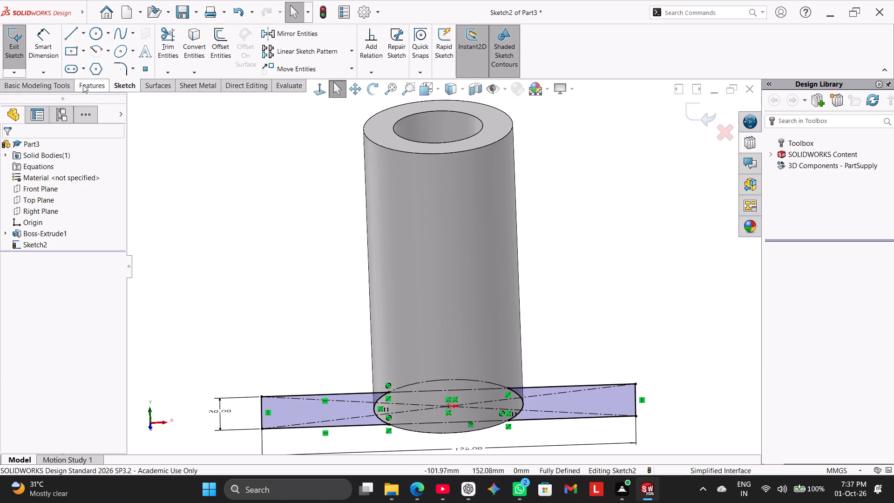
pyautogui.click(88, 86)
pyautogui.click(26, 50)
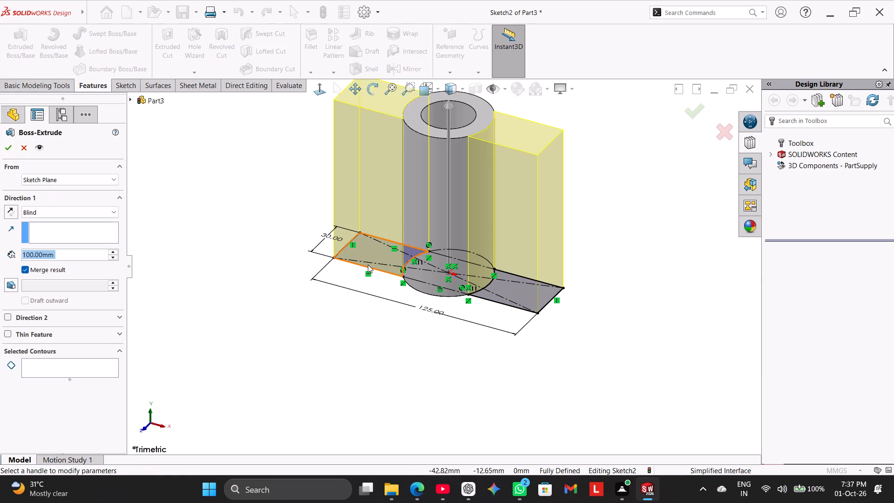
pyautogui.click(72, 365)
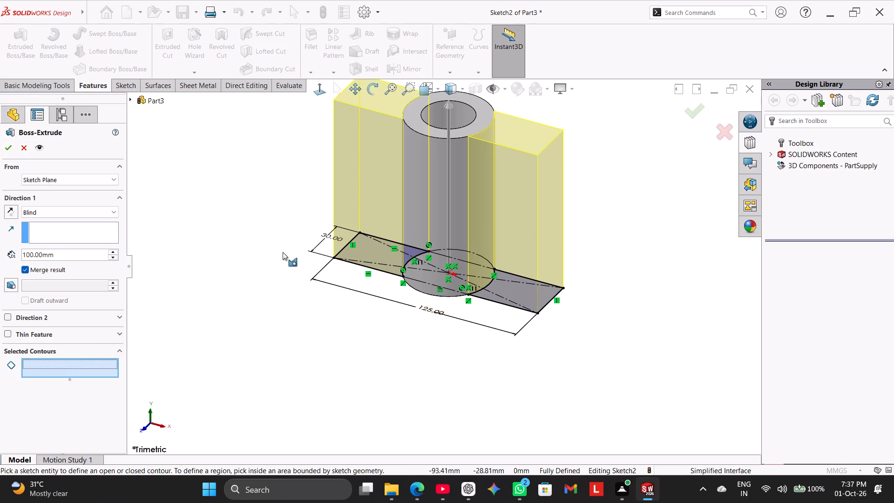
pyautogui.click(346, 249)
pyautogui.scroll(1, 234, 263)
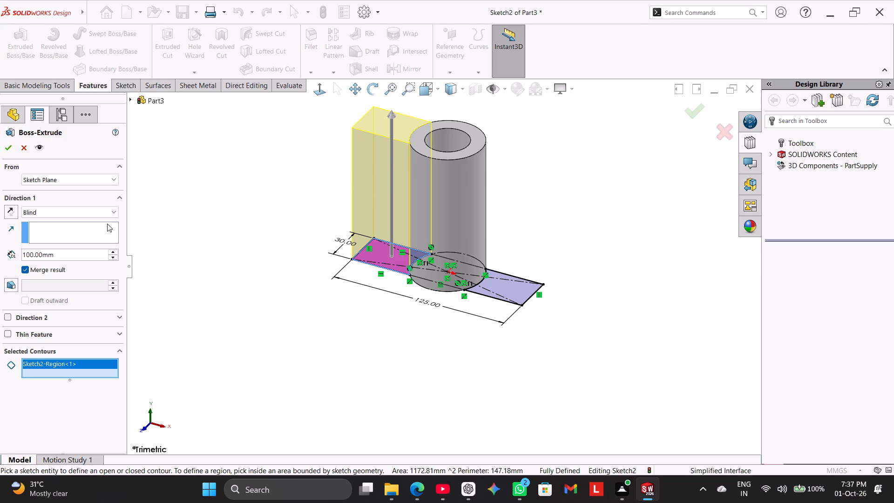
pyautogui.click(100, 176)
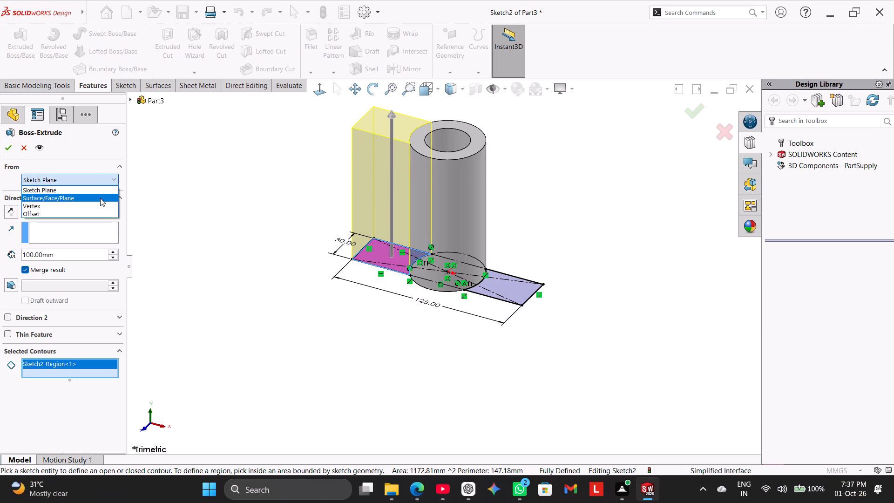
pyautogui.click(100, 198)
pyautogui.click(413, 137)
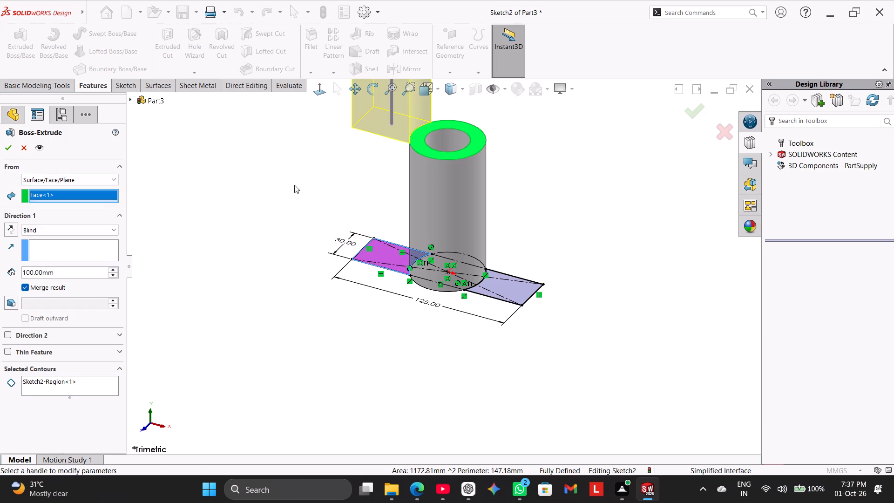
pyautogui.click(10, 228)
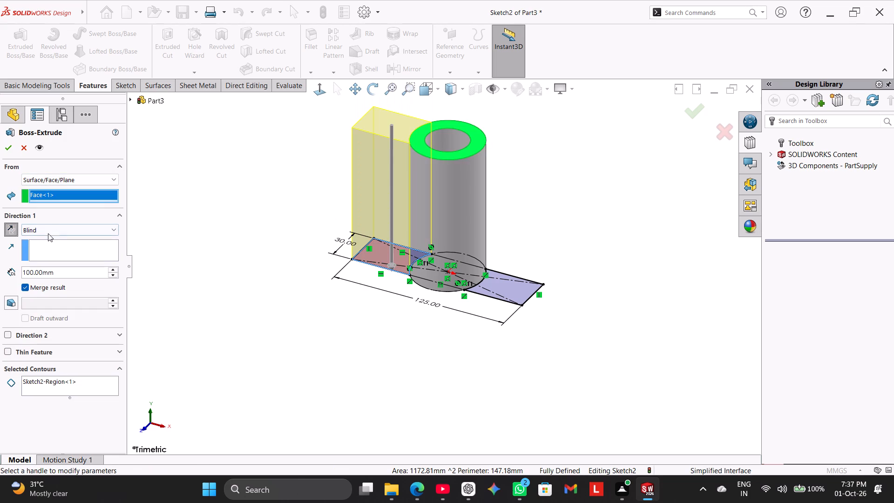
pyautogui.doubleClick(72, 274)
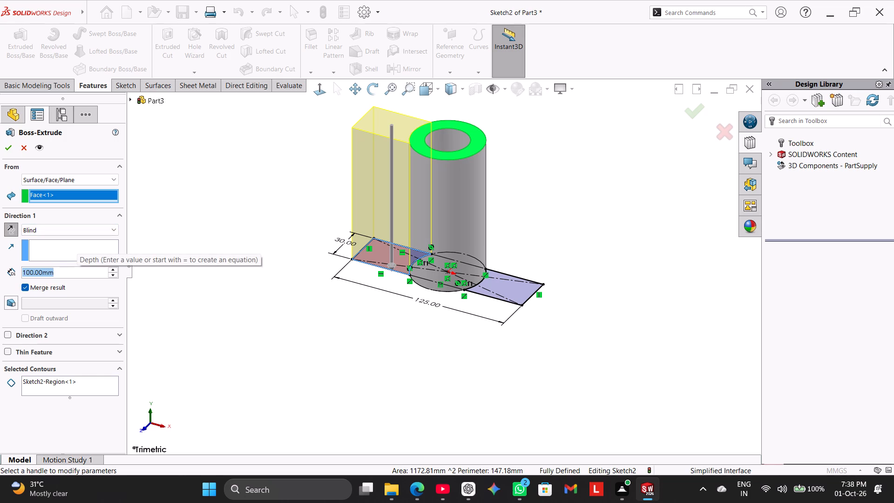
pyautogui.write('30')
pyautogui.press('Return')
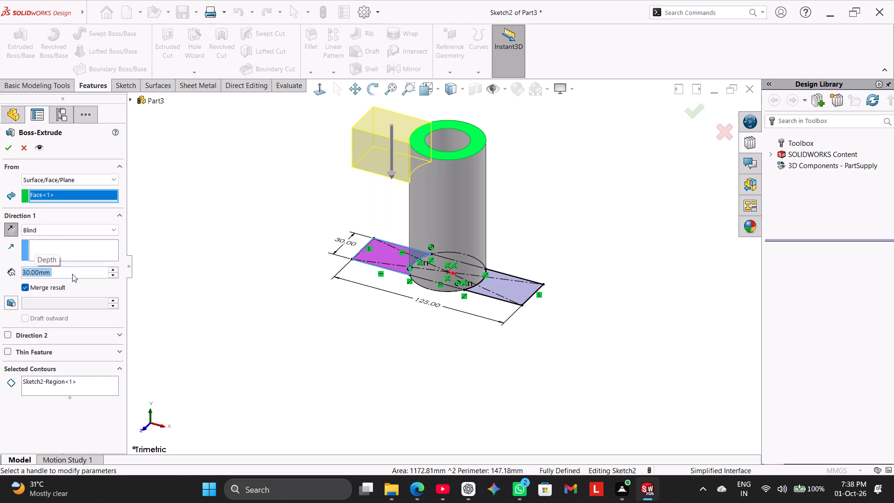
pyautogui.click(14, 149)
pyautogui.click(261, 236)
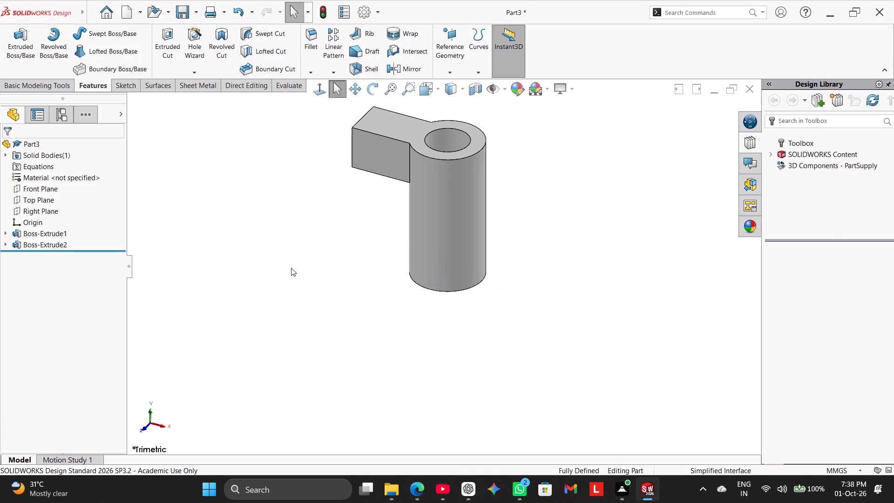
# Reuse Sketch2 to extrude only the positive-X arm region upward from the sketch plane as a 40 mm blind boss.
pyautogui.click(27, 48)
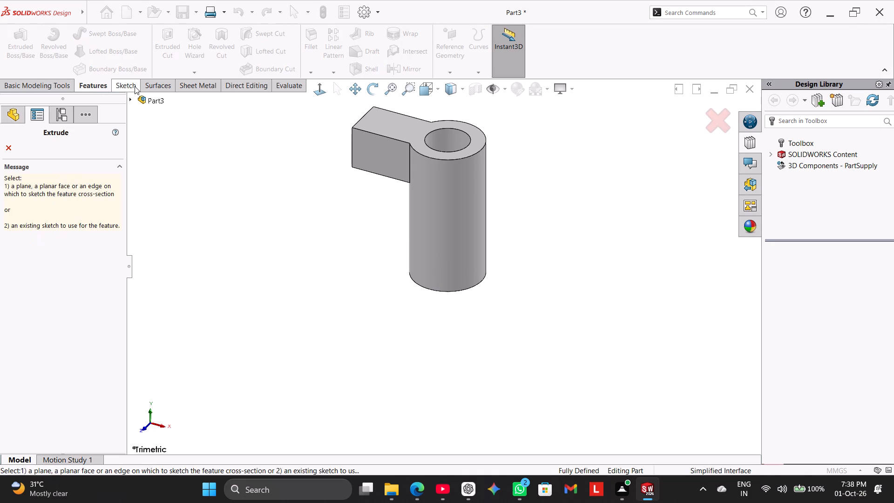
pyautogui.click(131, 97)
pyautogui.click(145, 196)
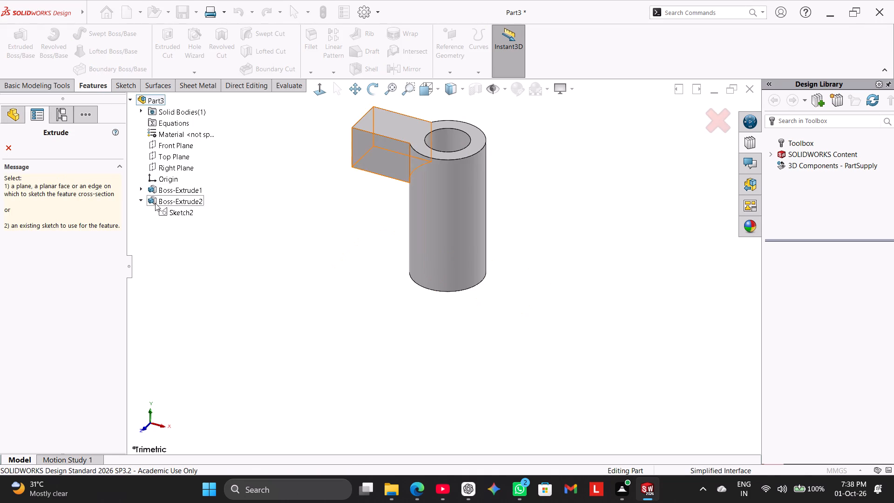
pyautogui.click(163, 208)
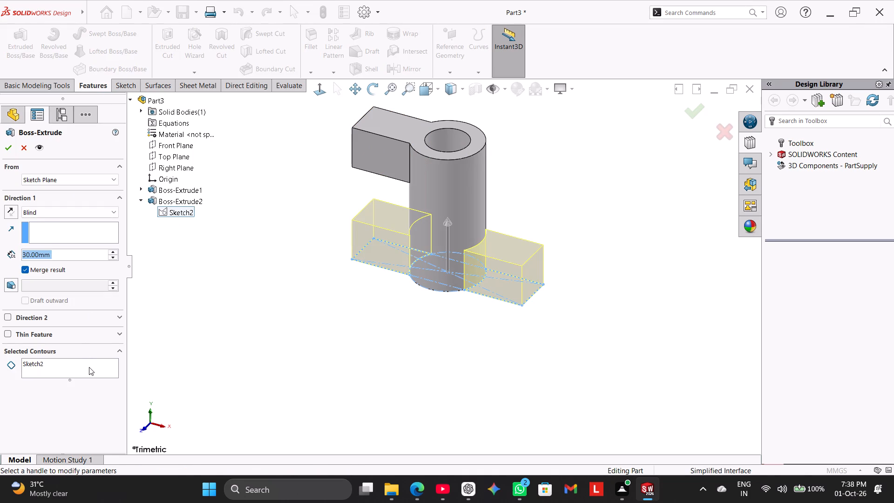
pyautogui.rightClick(89, 367)
pyautogui.click(113, 370)
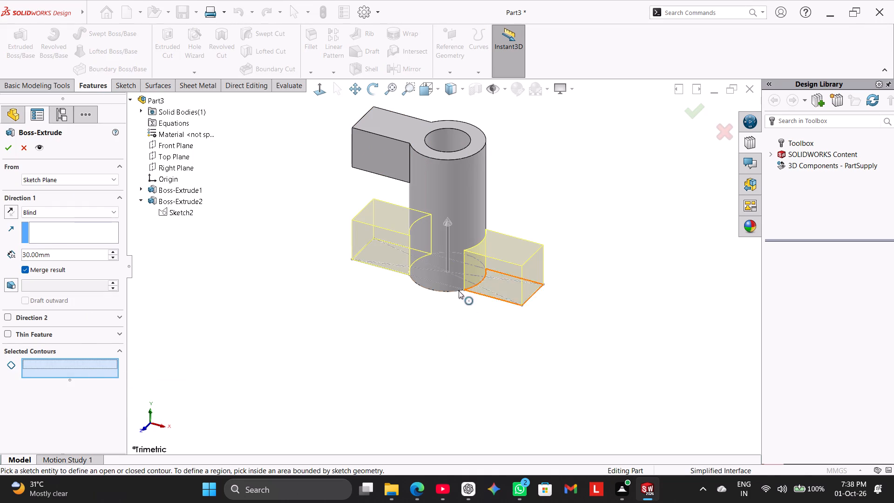
pyautogui.click(525, 291)
pyautogui.moveTo(391, 327); pyautogui.dragTo(402, 318, button='middle')
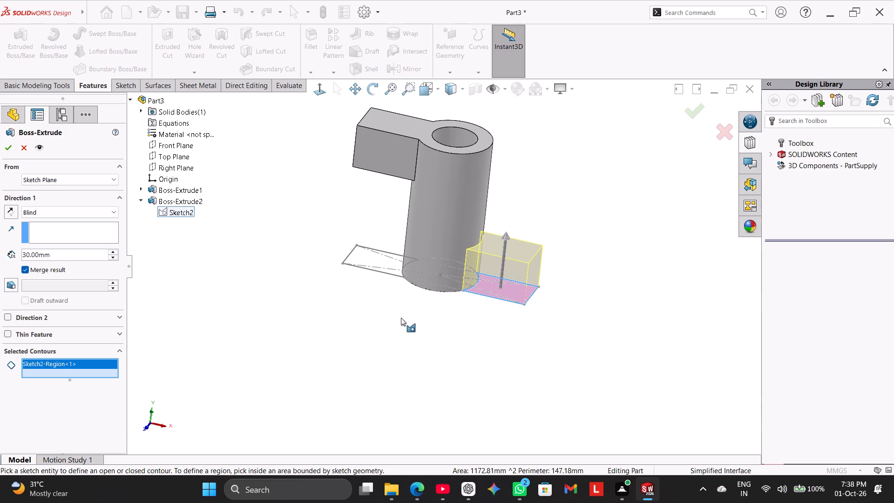
pyautogui.doubleClick(68, 253)
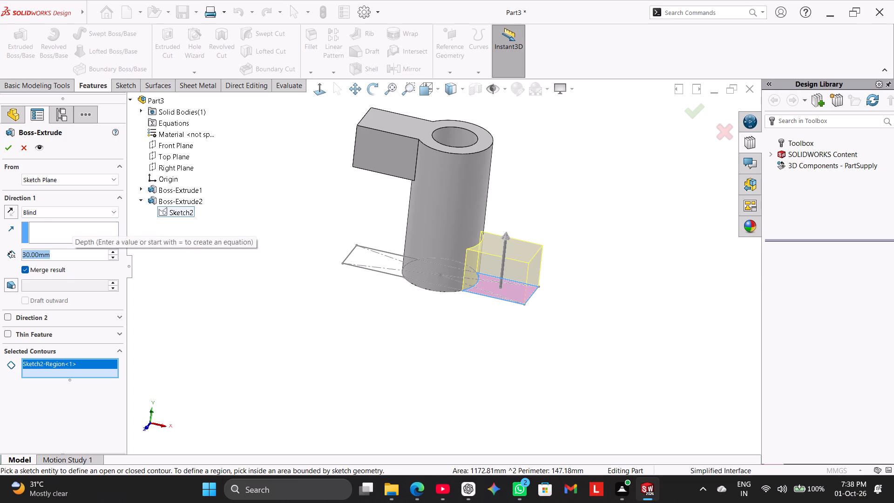
pyautogui.write('40')
pyautogui.press('Return')
pyautogui.click(13, 151)
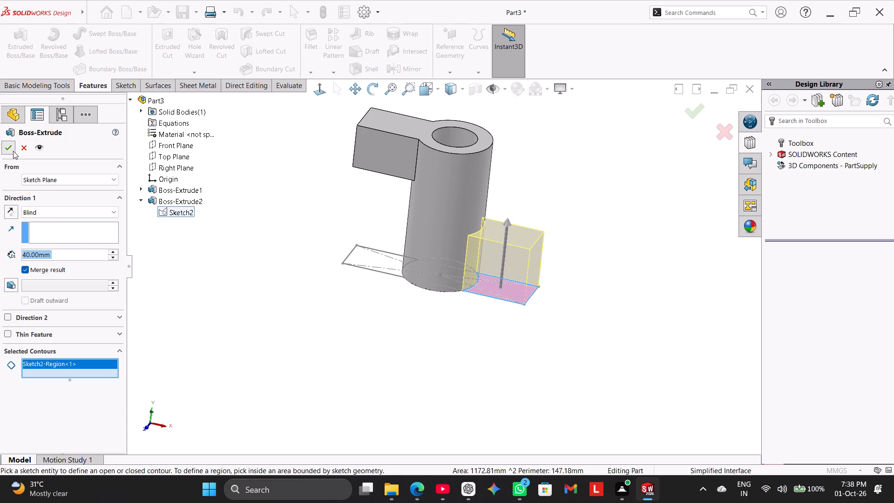
pyautogui.moveTo(231, 304); pyautogui.dragTo(409, 196, button='right')
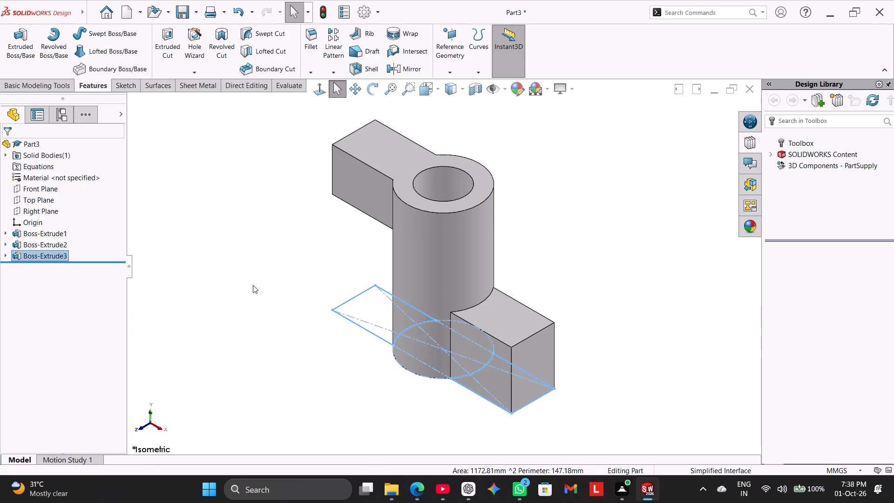
pyautogui.rightClick(253, 285)
pyautogui.doubleClick(214, 272)
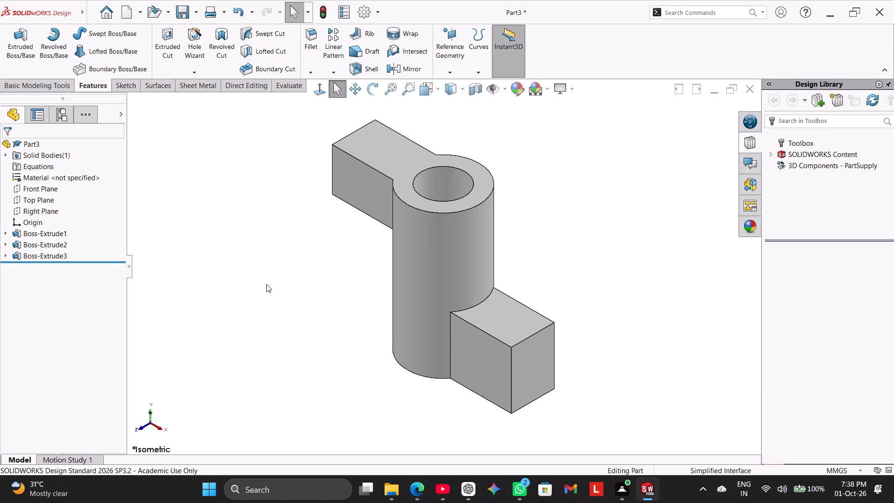
# Apply a full round fillet to the positive-X arm, using its bottom and top faces as sides and its end face as center.
pyautogui.click(311, 40)
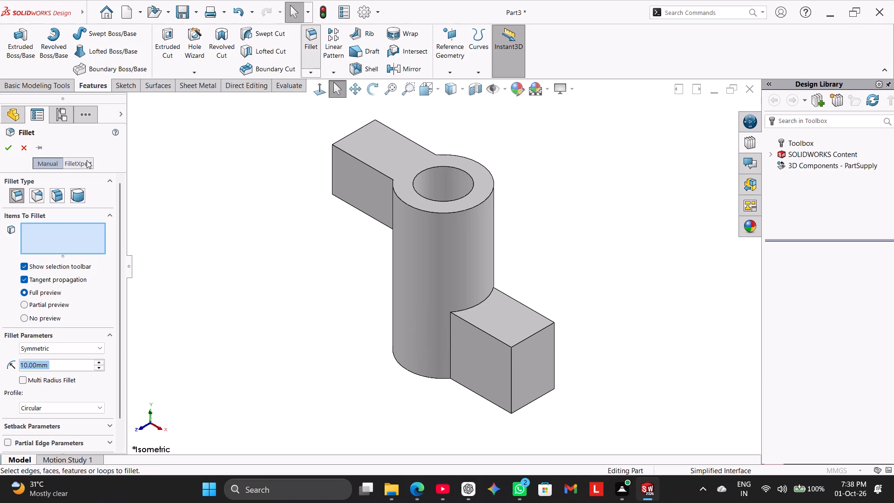
pyautogui.click(82, 197)
pyautogui.moveTo(521, 439); pyautogui.dragTo(522, 436, button='middle')
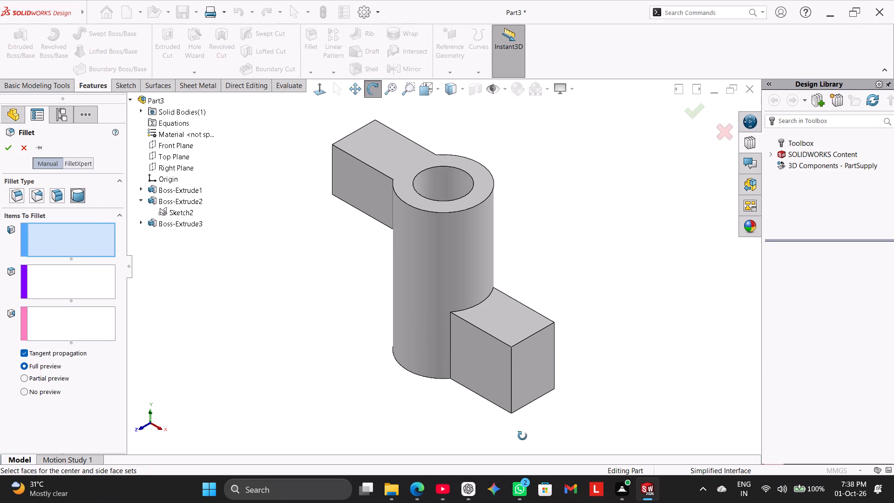
pyautogui.moveTo(522, 436); pyautogui.dragTo(538, 344, button='middle')
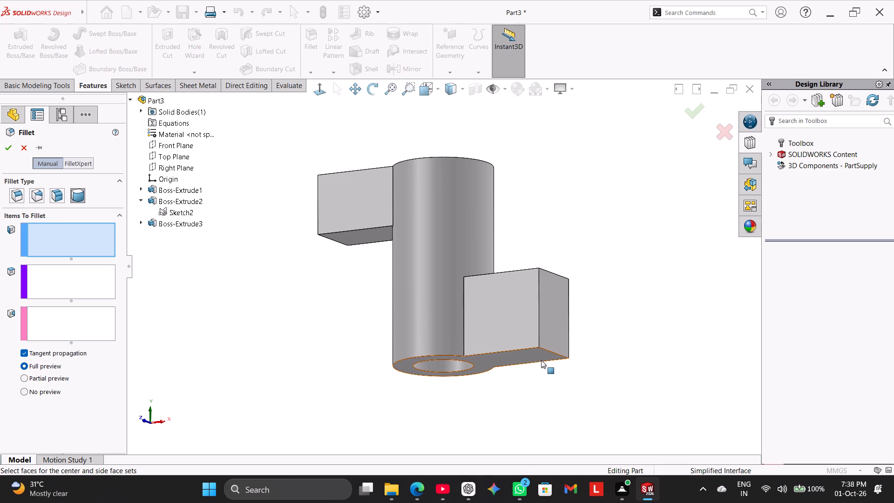
pyautogui.click(541, 359)
pyautogui.click(553, 329)
pyautogui.moveTo(542, 245); pyautogui.dragTo(551, 331, button='middle')
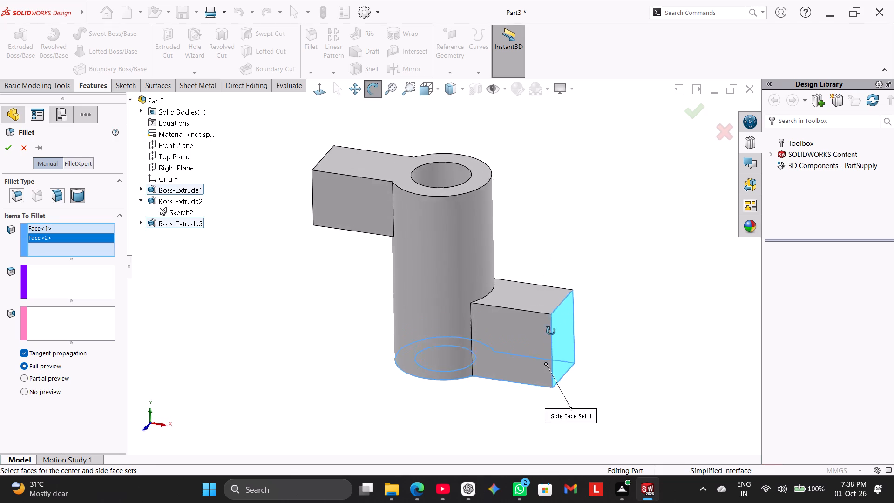
pyautogui.moveTo(551, 331); pyautogui.dragTo(551, 345, button='middle')
pyautogui.click(540, 310)
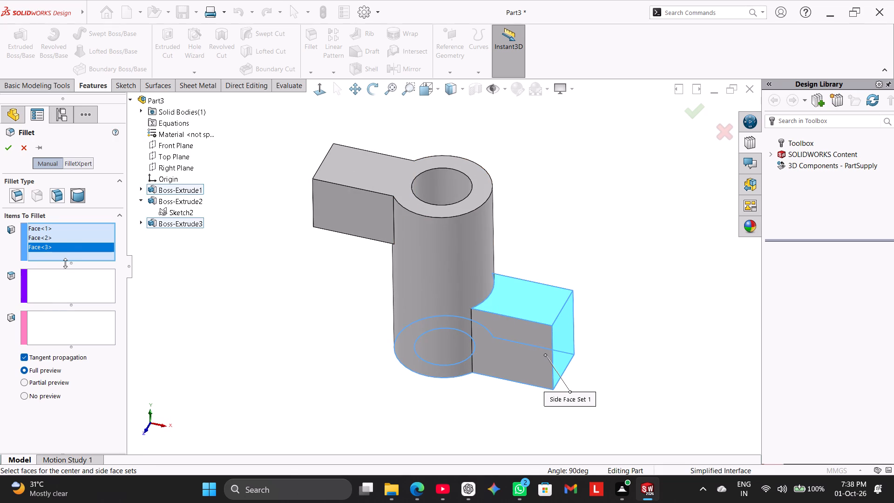
pyautogui.click(73, 240)
pyautogui.rightClick(73, 240)
pyautogui.click(100, 261)
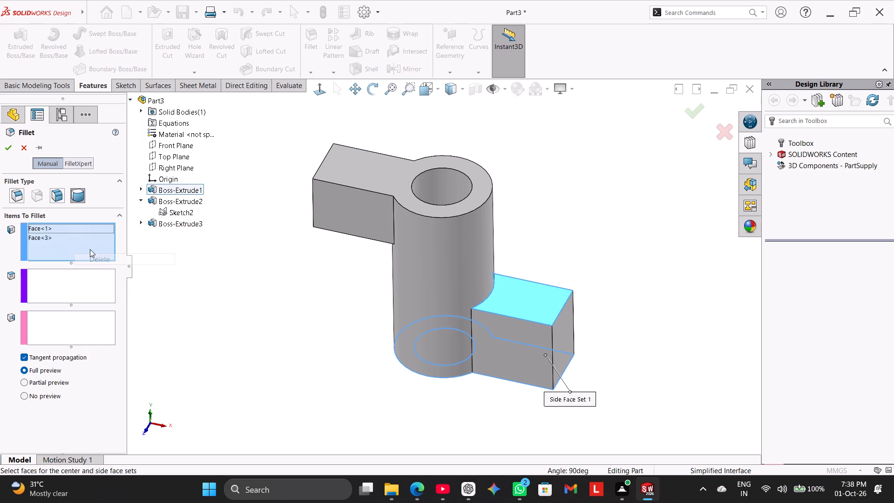
pyautogui.rightClick(87, 241)
pyautogui.click(112, 256)
pyautogui.moveTo(94, 285); pyautogui.dragTo(101, 287)
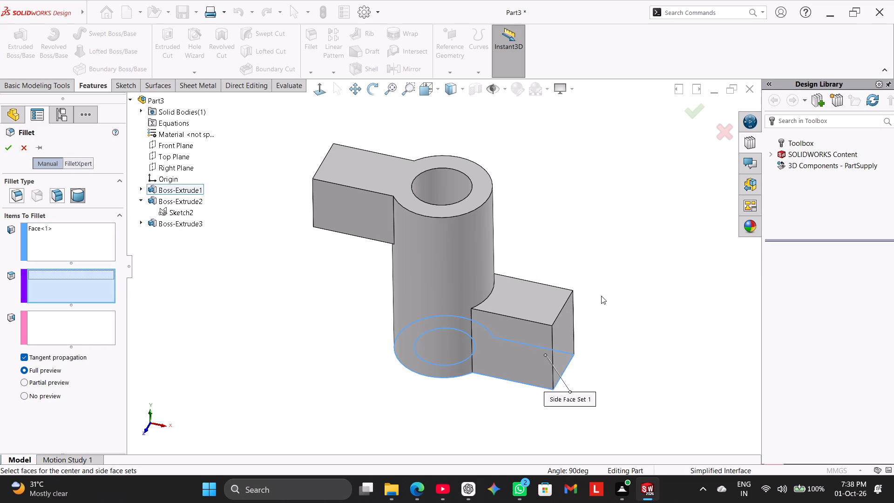
pyautogui.click(558, 332)
pyautogui.click(99, 324)
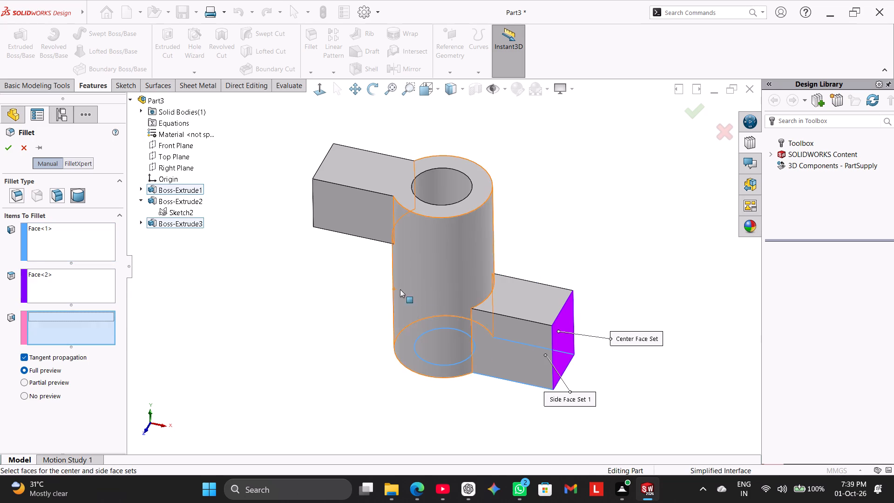
pyautogui.click(521, 292)
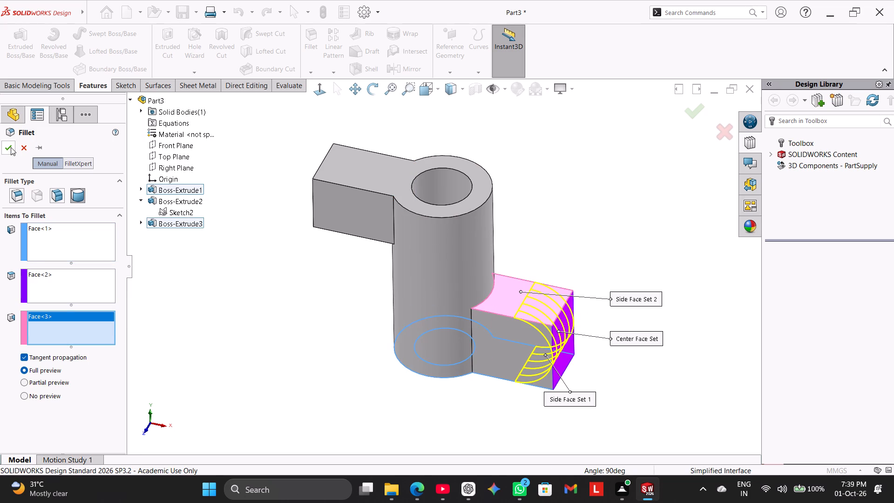
pyautogui.click(11, 147)
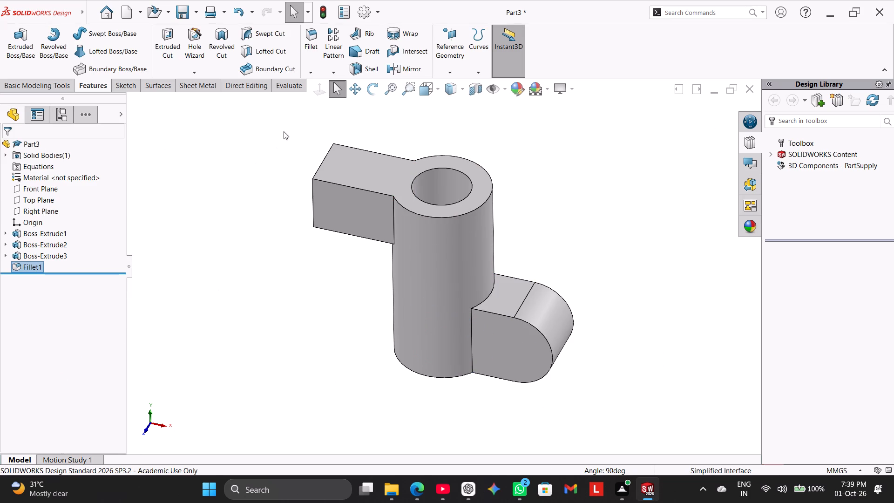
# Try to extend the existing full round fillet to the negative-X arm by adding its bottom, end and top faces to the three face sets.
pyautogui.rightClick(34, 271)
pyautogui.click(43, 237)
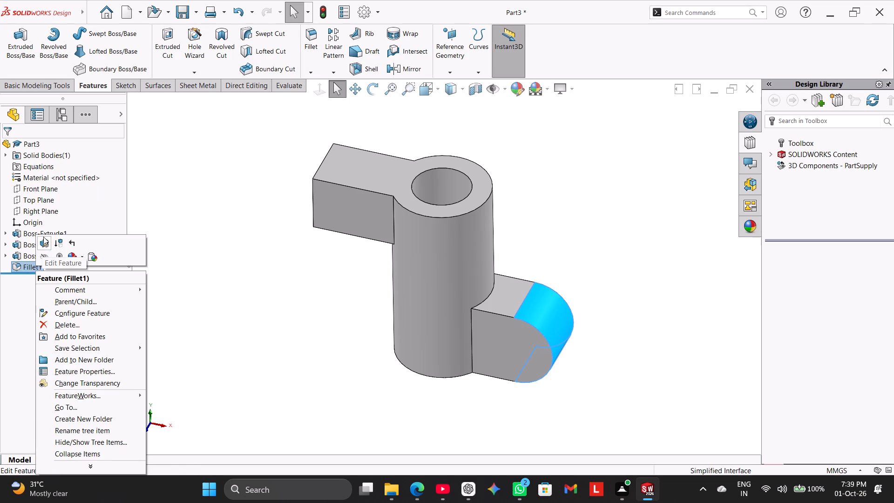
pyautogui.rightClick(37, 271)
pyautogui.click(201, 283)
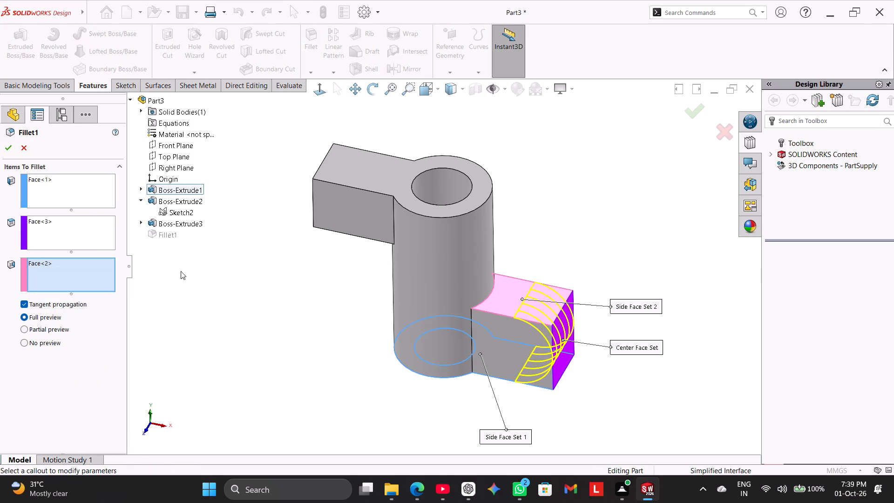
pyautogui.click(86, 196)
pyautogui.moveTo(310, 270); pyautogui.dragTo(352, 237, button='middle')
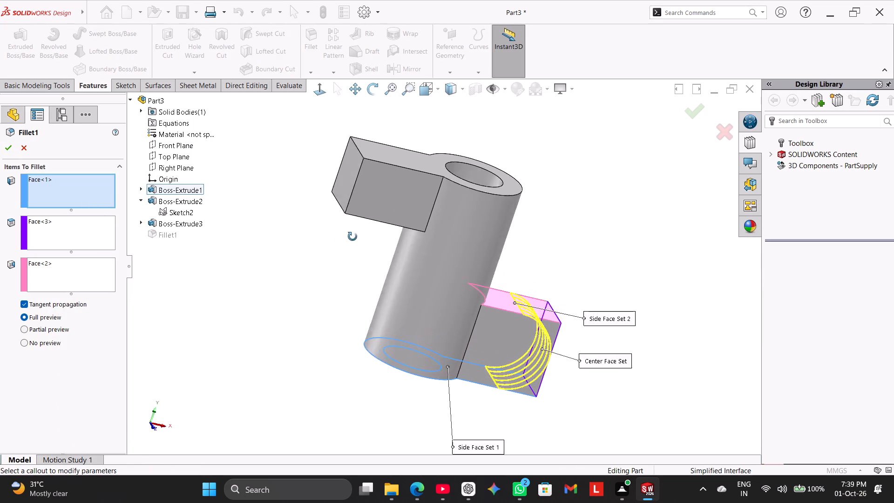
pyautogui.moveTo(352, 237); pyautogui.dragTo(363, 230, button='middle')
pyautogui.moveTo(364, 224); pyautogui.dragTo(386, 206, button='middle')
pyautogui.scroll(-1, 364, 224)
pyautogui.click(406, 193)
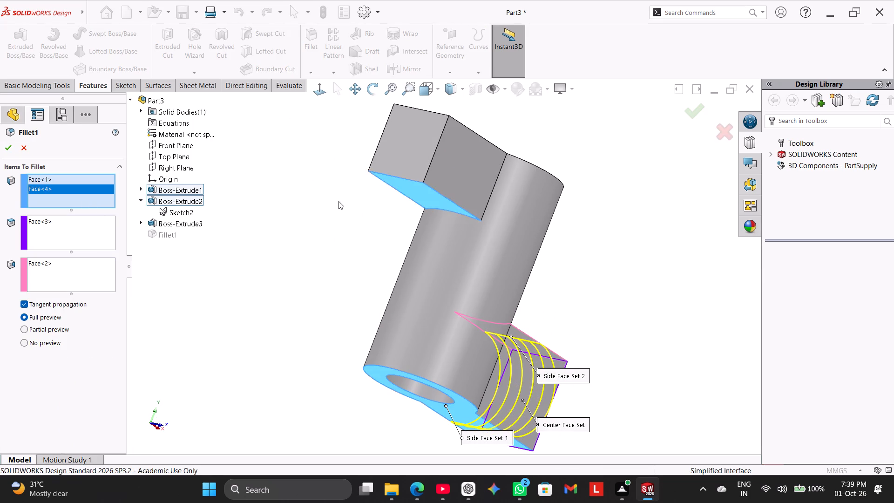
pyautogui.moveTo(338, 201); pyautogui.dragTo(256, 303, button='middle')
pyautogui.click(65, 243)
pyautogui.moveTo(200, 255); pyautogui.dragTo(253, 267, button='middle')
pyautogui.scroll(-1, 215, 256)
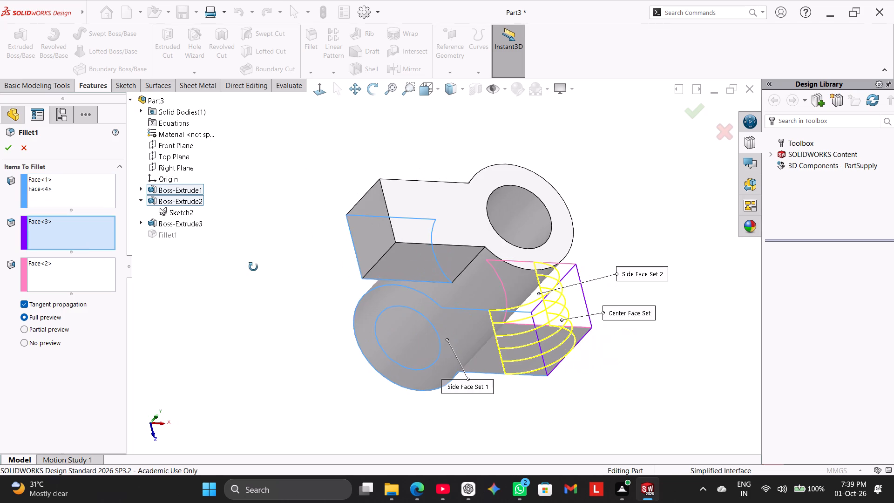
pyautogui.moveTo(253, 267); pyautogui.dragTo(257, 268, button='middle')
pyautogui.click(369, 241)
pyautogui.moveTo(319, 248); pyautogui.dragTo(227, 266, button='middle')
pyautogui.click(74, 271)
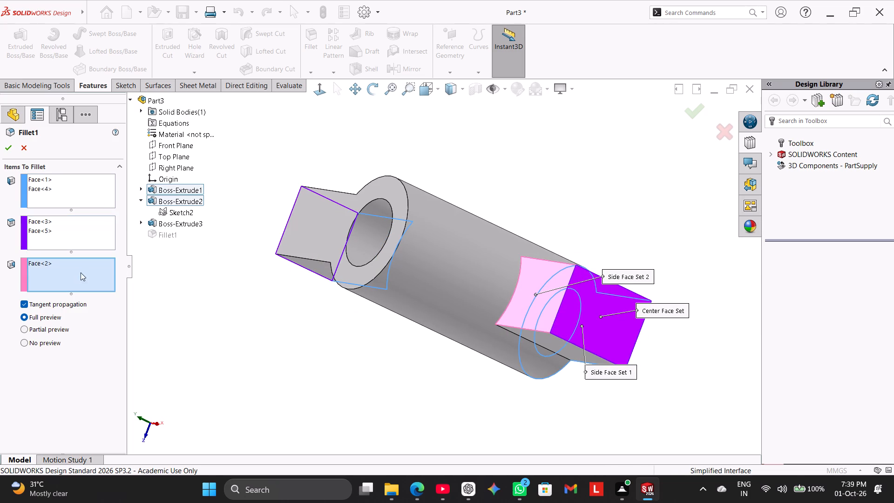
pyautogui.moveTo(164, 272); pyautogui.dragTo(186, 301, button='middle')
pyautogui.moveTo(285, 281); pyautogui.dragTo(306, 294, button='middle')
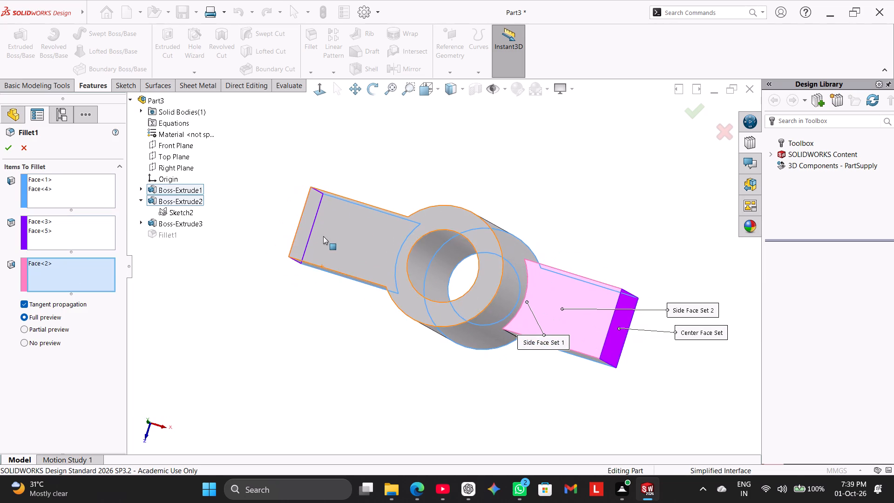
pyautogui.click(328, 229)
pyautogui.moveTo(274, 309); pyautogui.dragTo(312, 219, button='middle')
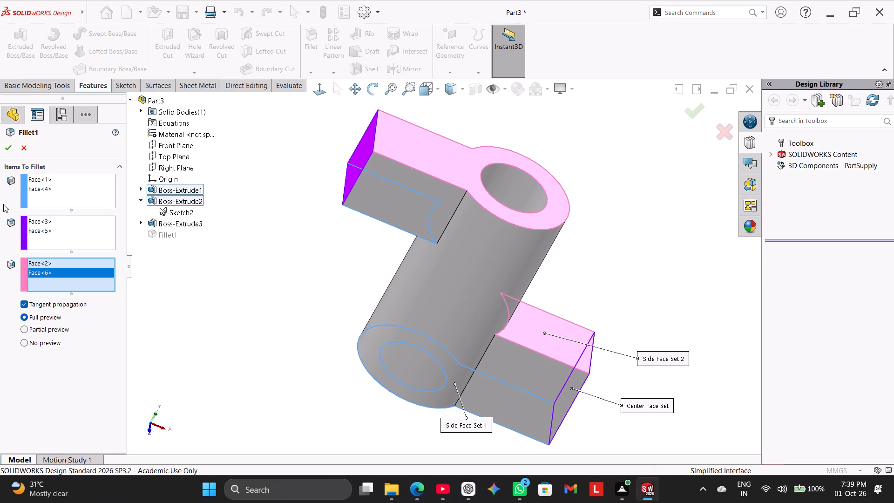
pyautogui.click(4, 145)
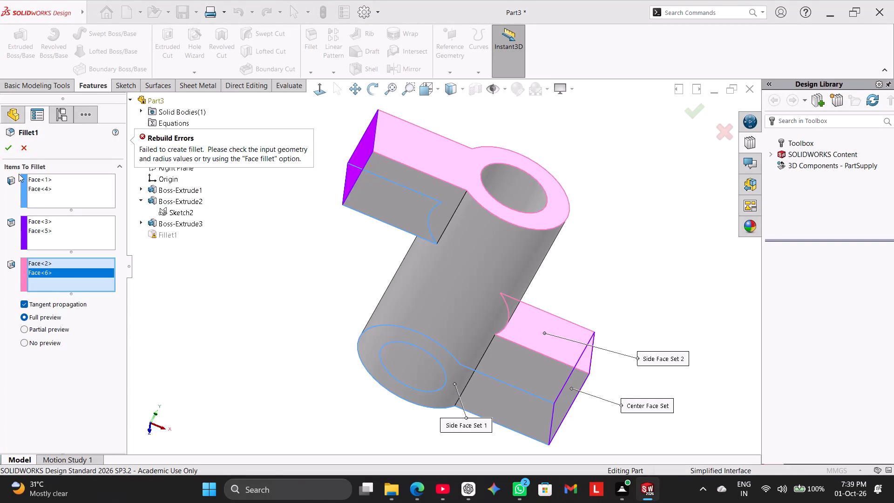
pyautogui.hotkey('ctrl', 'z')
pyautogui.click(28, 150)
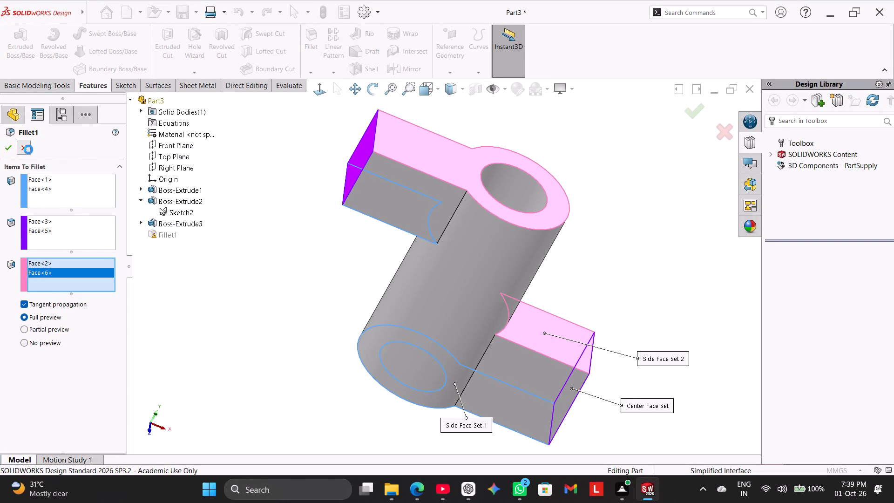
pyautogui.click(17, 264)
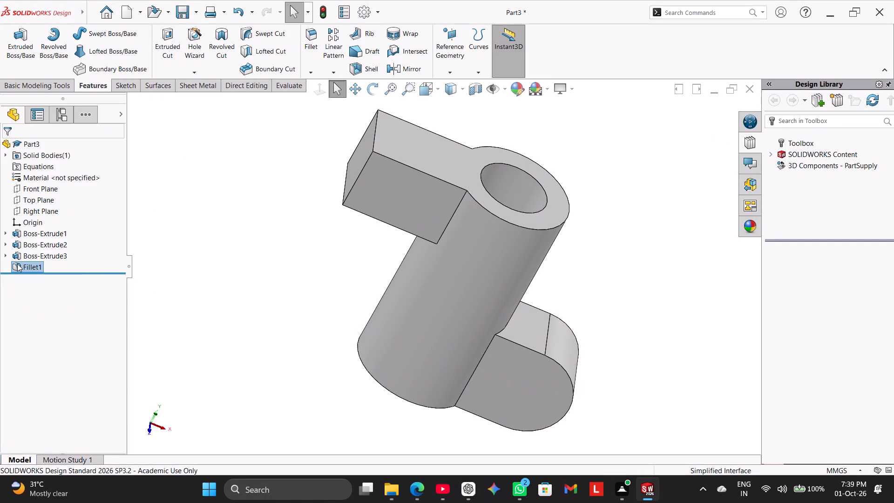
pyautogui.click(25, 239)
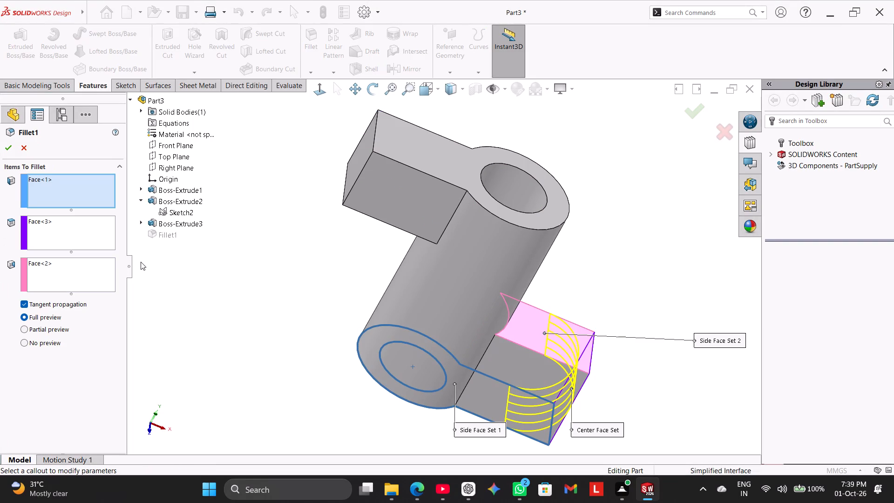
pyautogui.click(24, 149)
# Apply a separate full round fillet to the negative-X arm, using its bottom and top faces as sides and its end face as center.
pyautogui.click(314, 43)
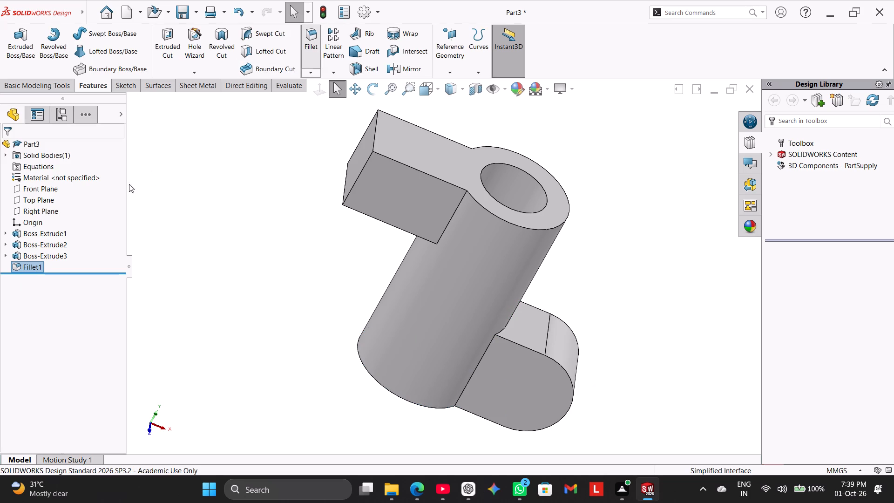
pyautogui.moveTo(321, 250); pyautogui.dragTo(348, 233, button='middle')
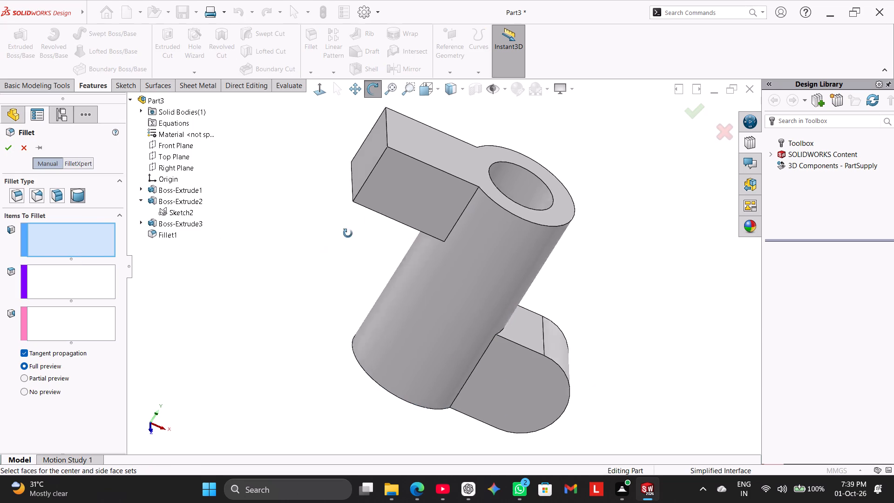
pyautogui.moveTo(348, 233); pyautogui.dragTo(372, 218, button='middle')
pyautogui.click(433, 178)
pyautogui.moveTo(372, 195); pyautogui.dragTo(311, 273, button='middle')
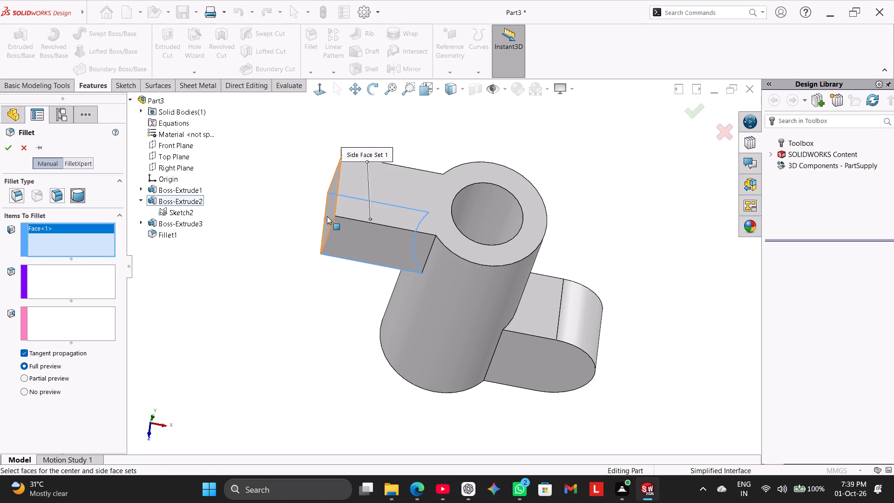
pyautogui.click(47, 277)
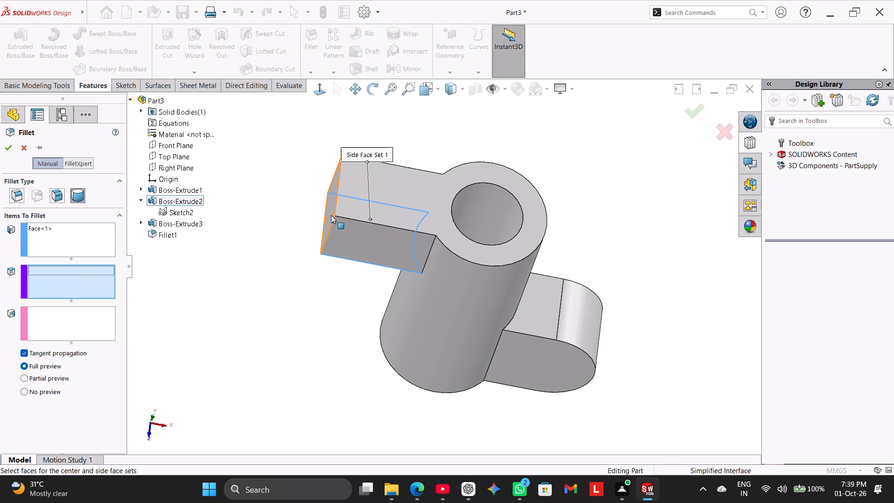
pyautogui.click(331, 215)
pyautogui.moveTo(291, 297); pyautogui.dragTo(237, 361, button='middle')
pyautogui.click(97, 327)
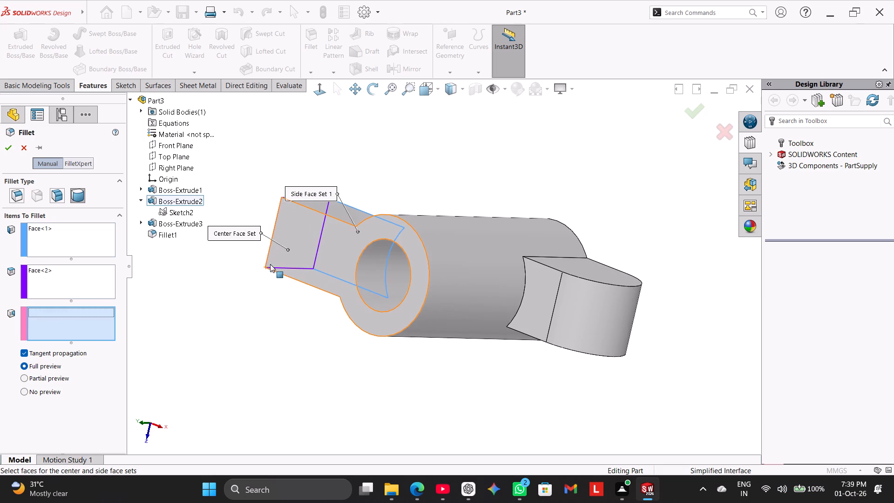
pyautogui.moveTo(218, 310); pyautogui.dragTo(263, 154, button='middle')
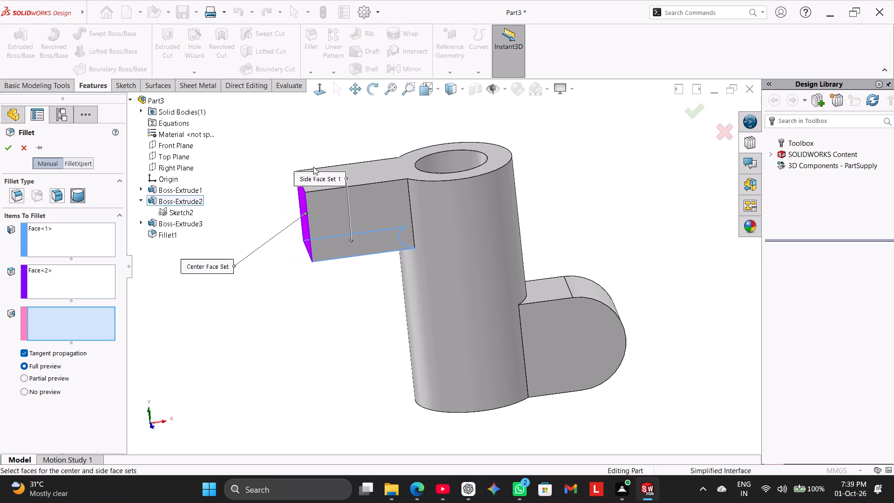
pyautogui.click(342, 168)
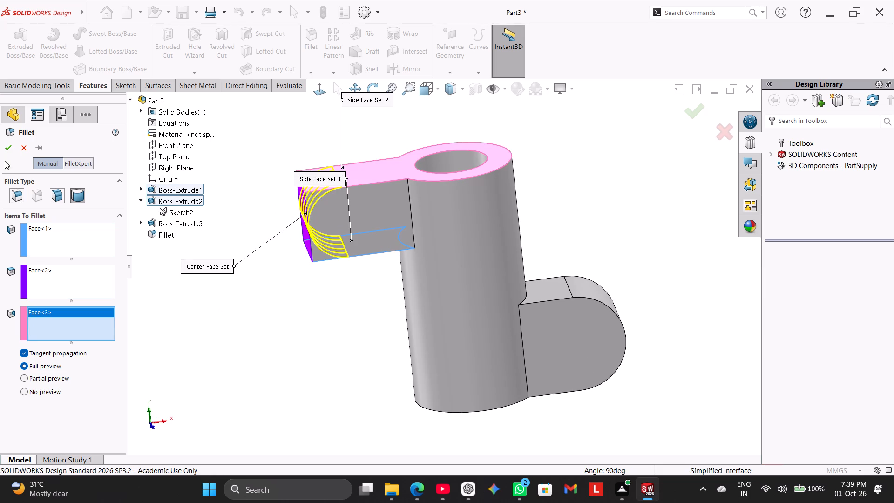
pyautogui.click(6, 150)
pyautogui.click(136, 259)
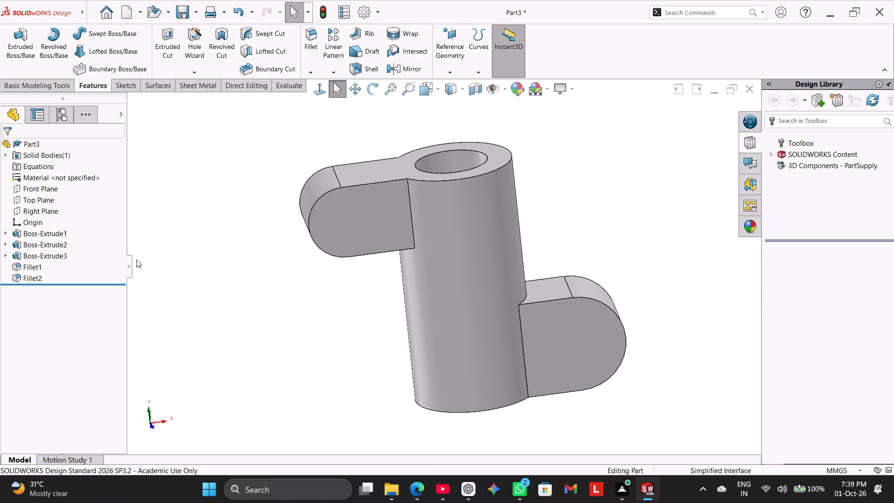
# Start a sketch on the positive-X arm's front face and draw a circle concentric with the arm's rounded end.
pyautogui.moveTo(145, 285); pyautogui.dragTo(359, 200, button='right')
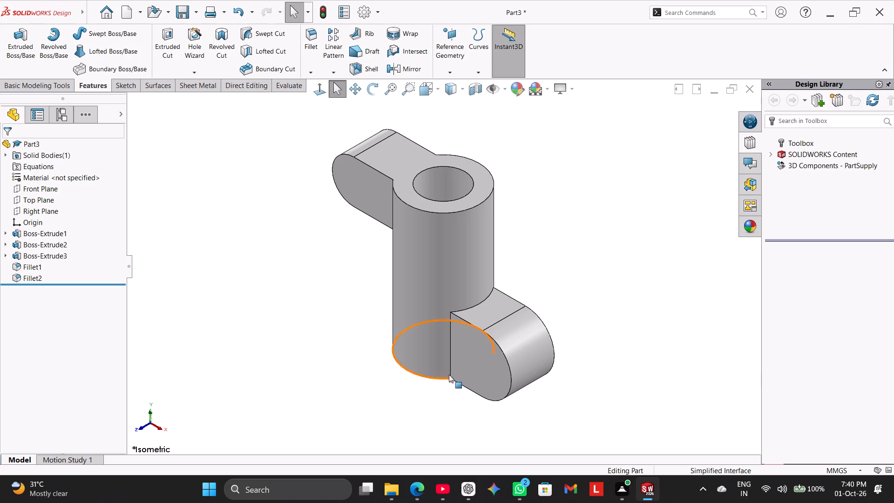
pyautogui.rightClick(485, 360)
pyautogui.click(508, 251)
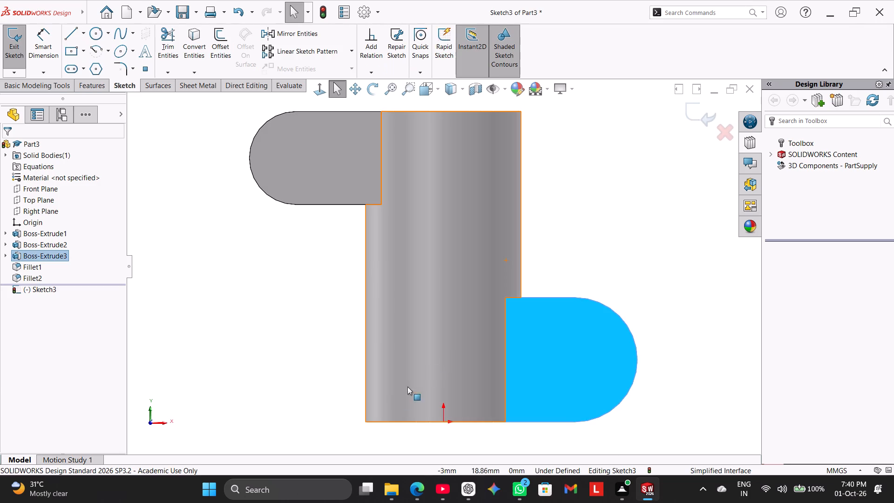
pyautogui.click(283, 368)
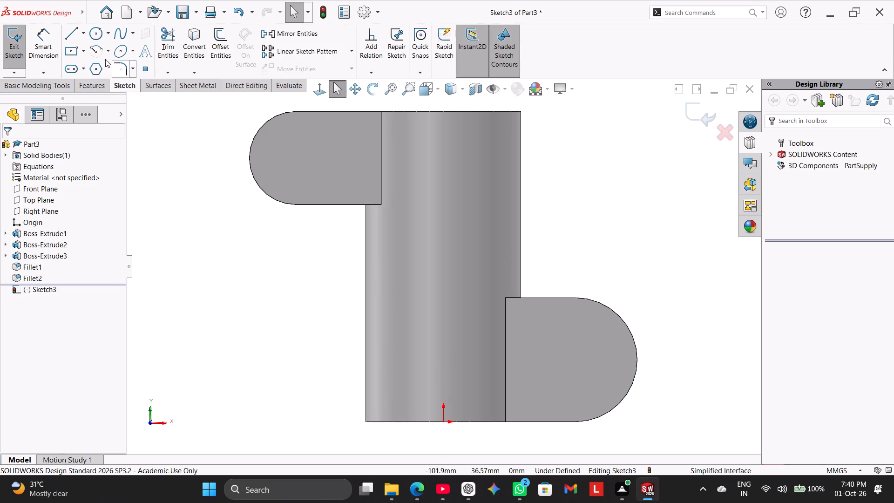
pyautogui.click(99, 35)
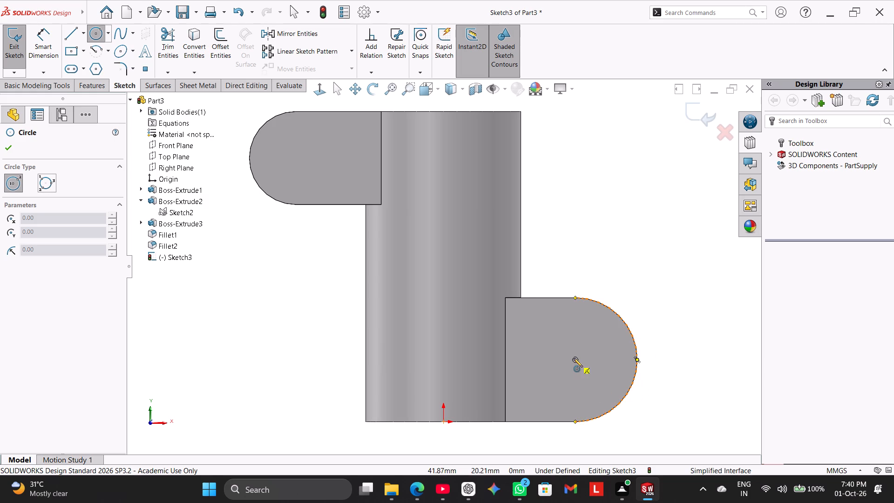
pyautogui.click(574, 358)
pyautogui.click(608, 383)
pyautogui.rightClick(611, 242)
pyautogui.click(631, 247)
# Dimension the circle on the positive-X arm's front face to a 25 mm diameter.
pyautogui.moveTo(630, 248); pyautogui.dragTo(710, 248, button='right')
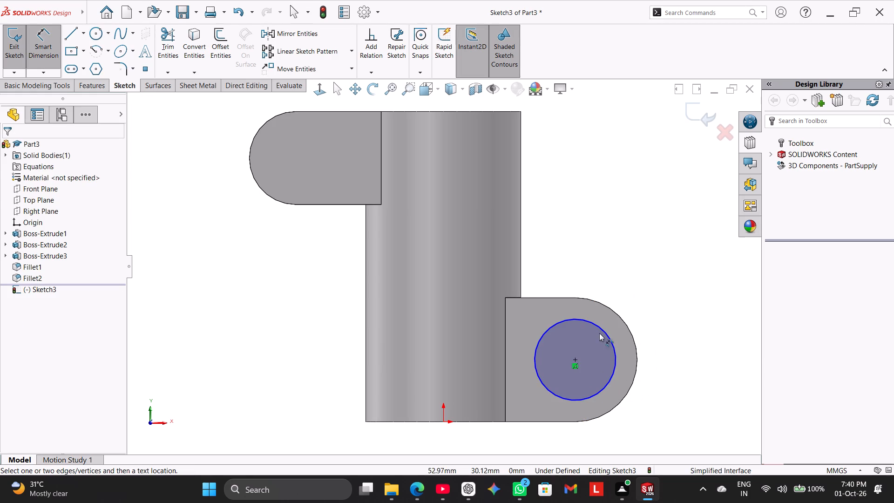
pyautogui.click(599, 330)
pyautogui.click(669, 263)
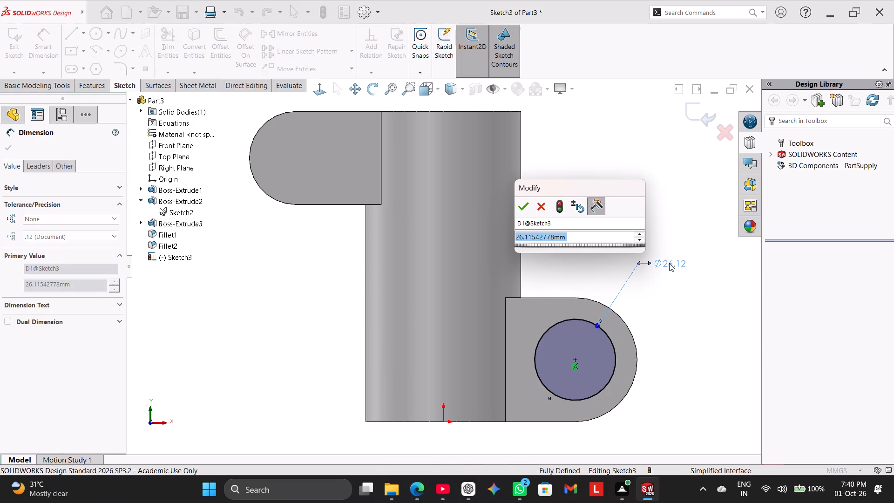
pyautogui.write('25')
pyautogui.press('Return')
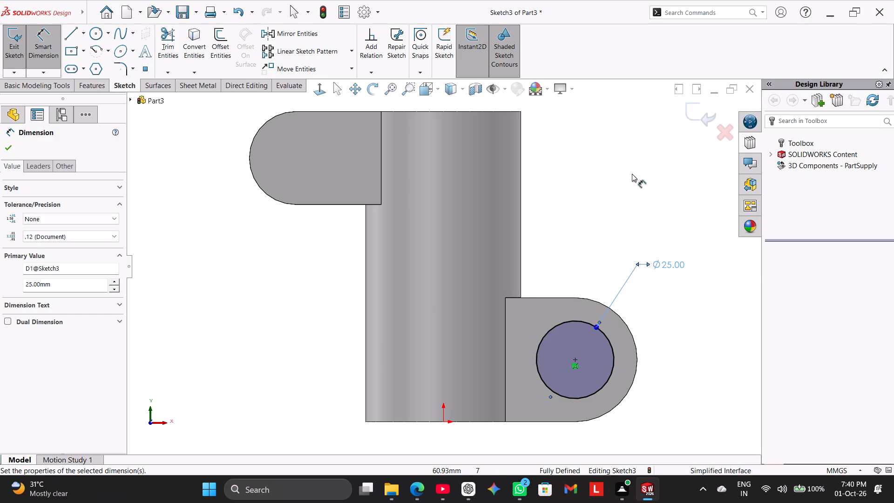
pyautogui.rightClick(632, 174)
pyautogui.click(669, 202)
# Cut-extrude the 25 mm circle through the positive-X arm with a Blind depth of 40 mm.
pyautogui.moveTo(657, 204); pyautogui.dragTo(633, 265, button='middle')
pyautogui.click(98, 88)
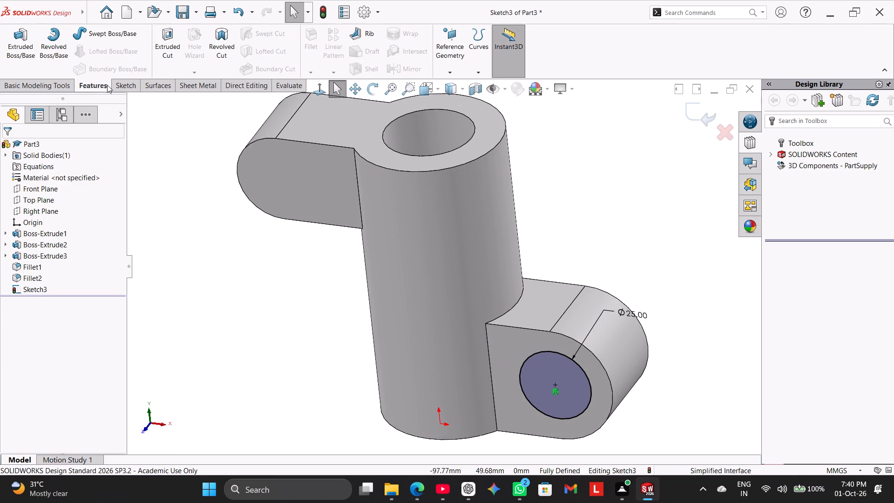
pyautogui.click(163, 48)
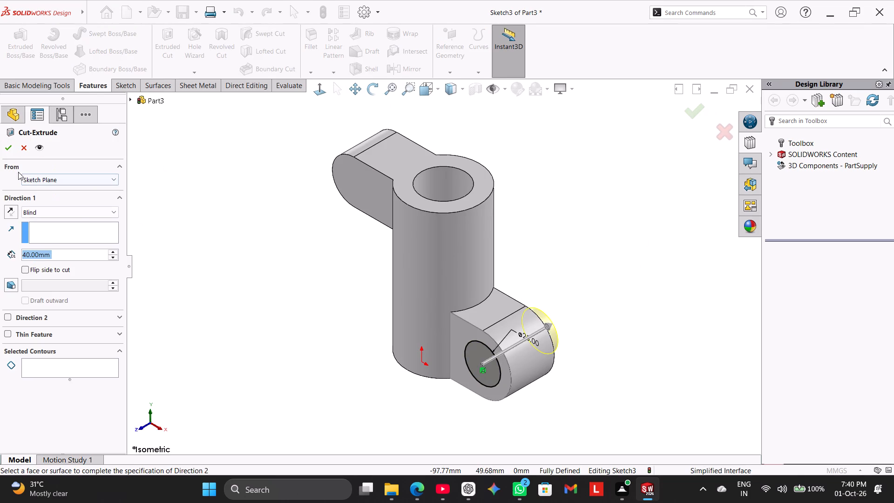
pyautogui.click(7, 153)
pyautogui.click(157, 231)
pyautogui.moveTo(204, 315); pyautogui.dragTo(359, 225, button='right')
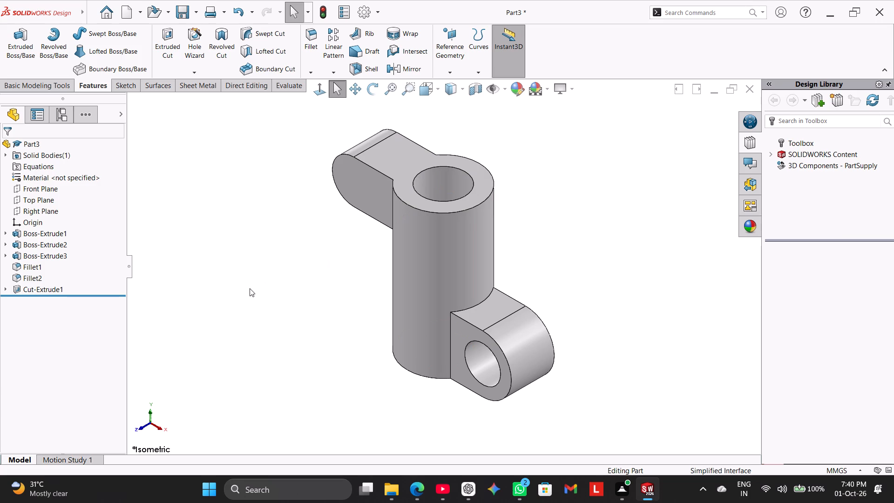
pyautogui.click(250, 288)
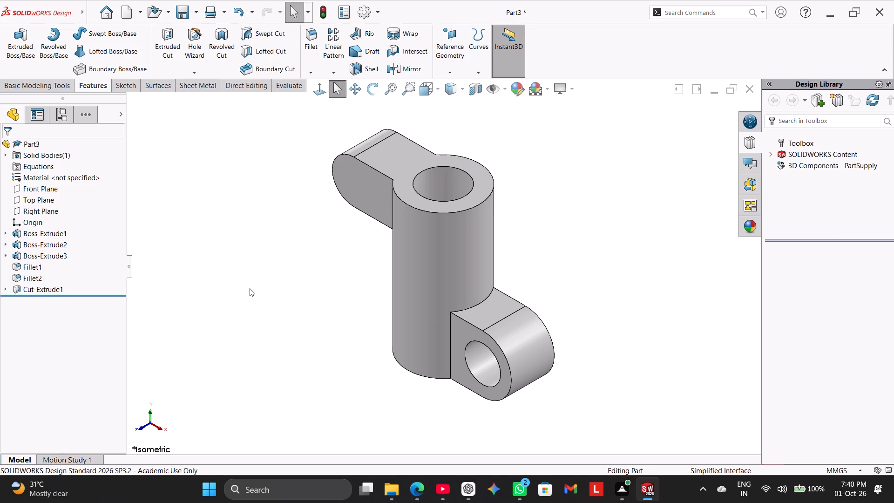
# Examine the sketches under the three boss extrudes, including the shared arm profile and its dimensions.
pyautogui.click(7, 254)
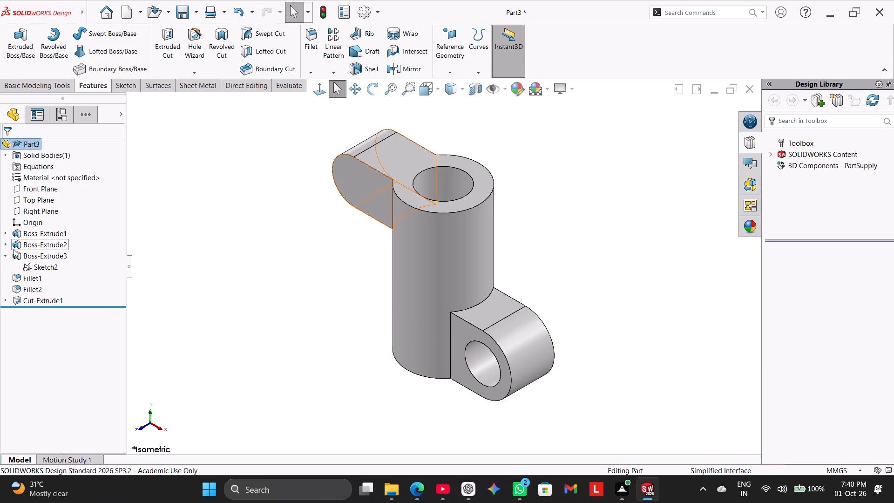
pyautogui.click(10, 252)
pyautogui.click(7, 243)
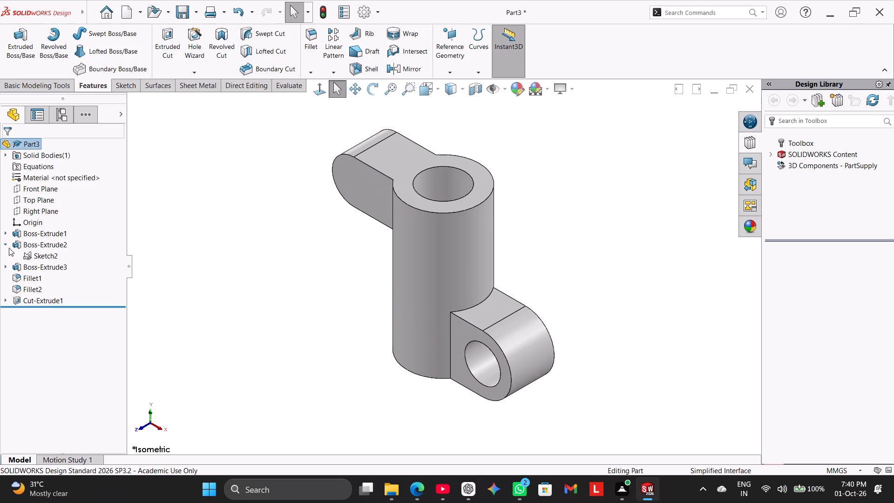
pyautogui.click(7, 247)
pyautogui.moveTo(6, 234); pyautogui.dragTo(10, 234)
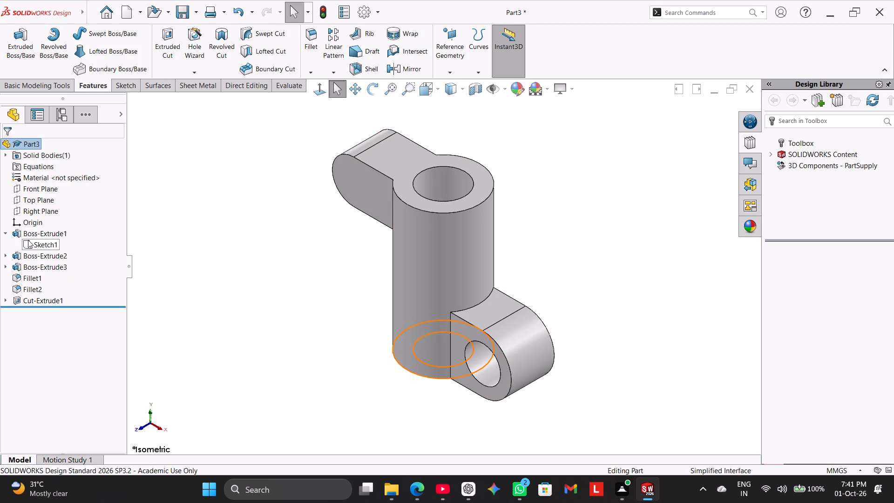
pyautogui.click(6, 230)
pyautogui.click(5, 244)
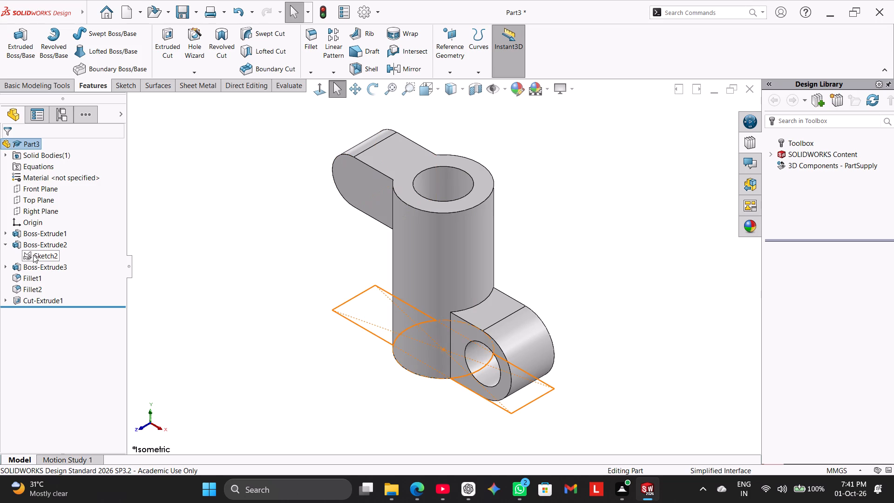
pyautogui.click(33, 255)
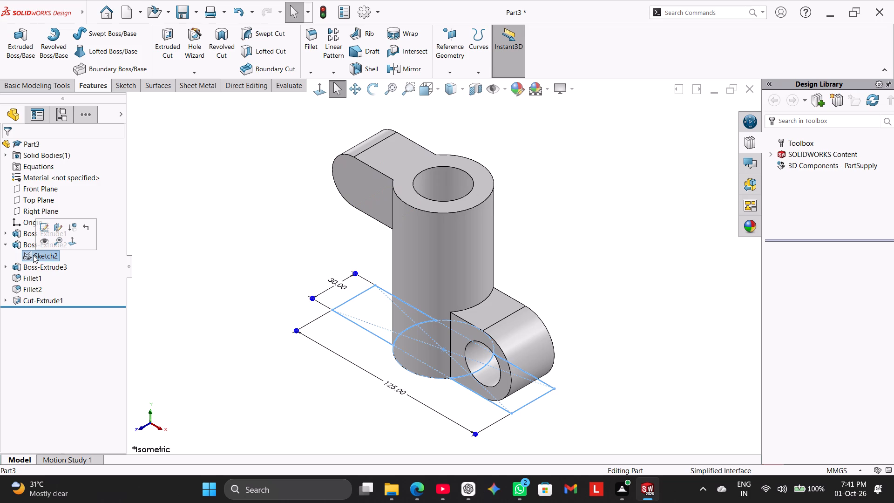
pyautogui.click(7, 245)
pyautogui.click(174, 259)
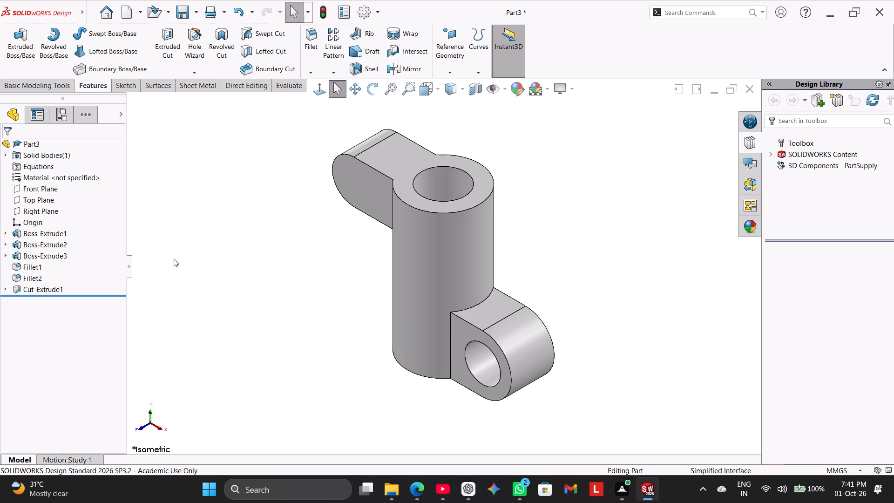
# Start a sketch on the part's top face and draw a 62.5 mm horizontal centerline from the origin to the negative-X arm's end midpoint.
pyautogui.rightClick(387, 167)
pyautogui.click(414, 152)
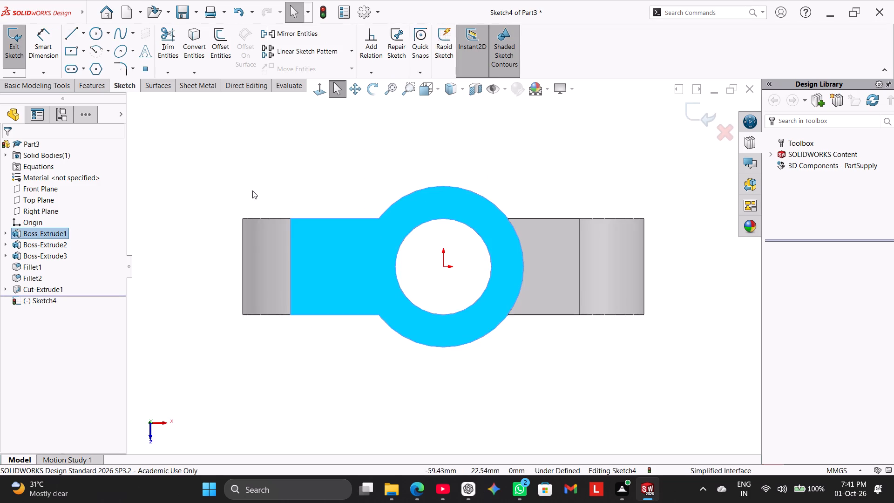
pyautogui.click(253, 187)
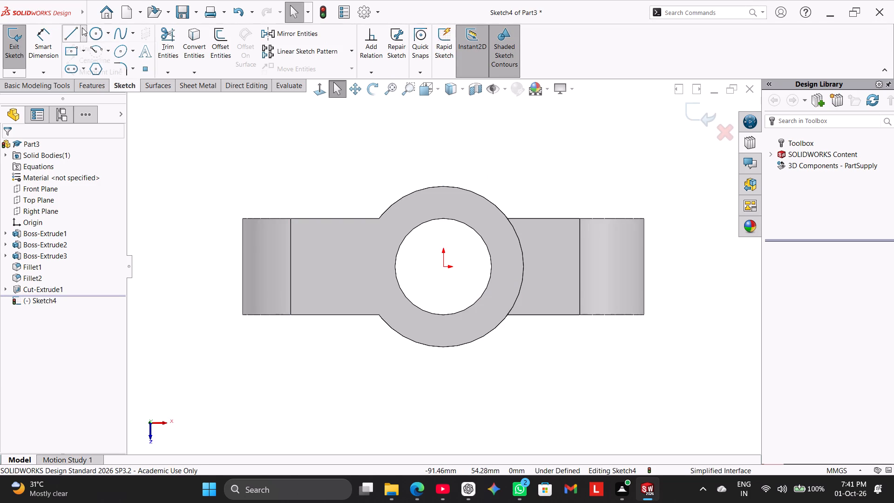
pyautogui.click(82, 27)
pyautogui.click(99, 60)
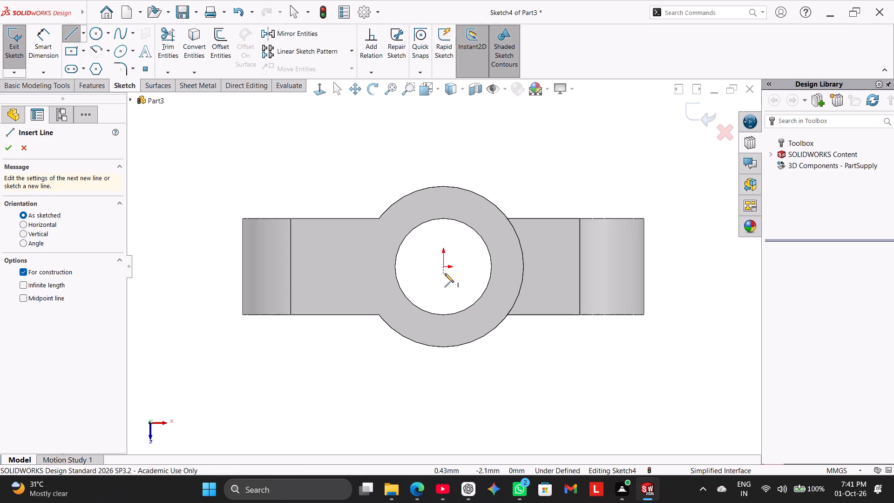
pyautogui.click(445, 268)
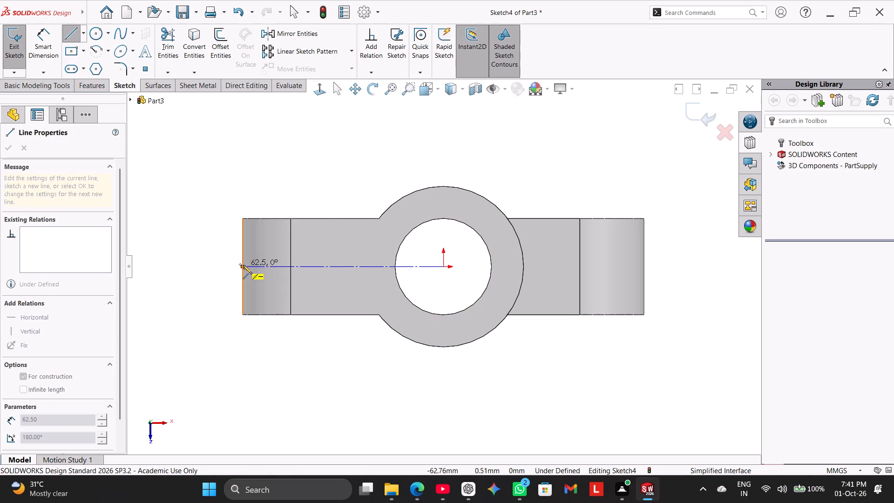
pyautogui.click(243, 265)
pyautogui.rightClick(209, 201)
pyautogui.click(244, 203)
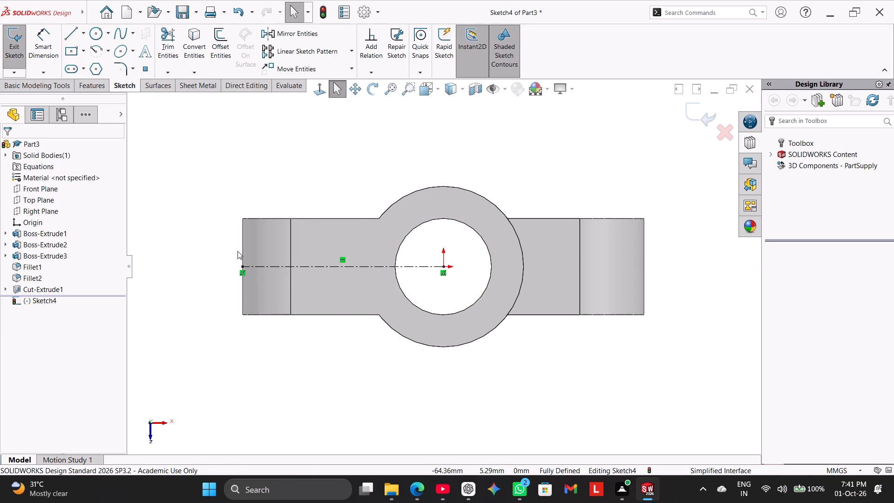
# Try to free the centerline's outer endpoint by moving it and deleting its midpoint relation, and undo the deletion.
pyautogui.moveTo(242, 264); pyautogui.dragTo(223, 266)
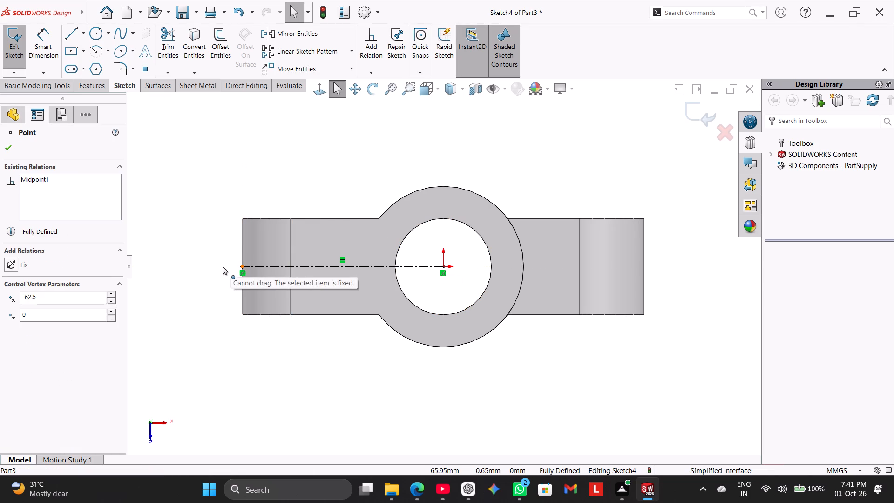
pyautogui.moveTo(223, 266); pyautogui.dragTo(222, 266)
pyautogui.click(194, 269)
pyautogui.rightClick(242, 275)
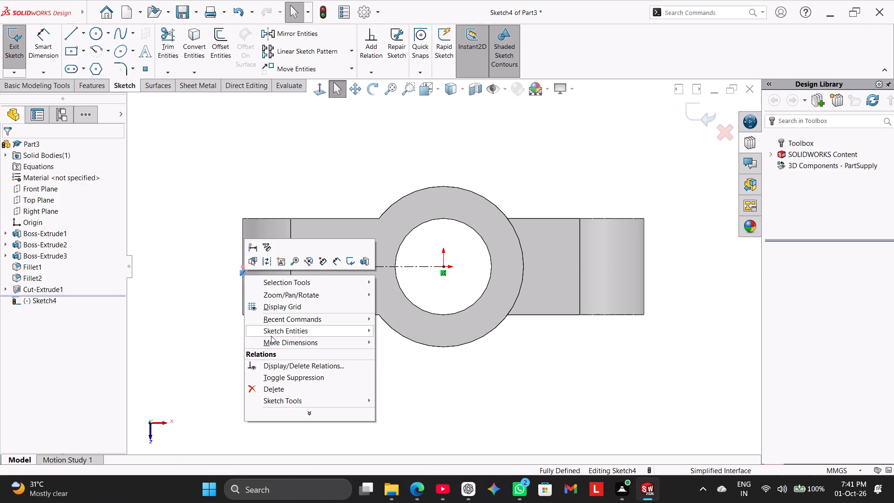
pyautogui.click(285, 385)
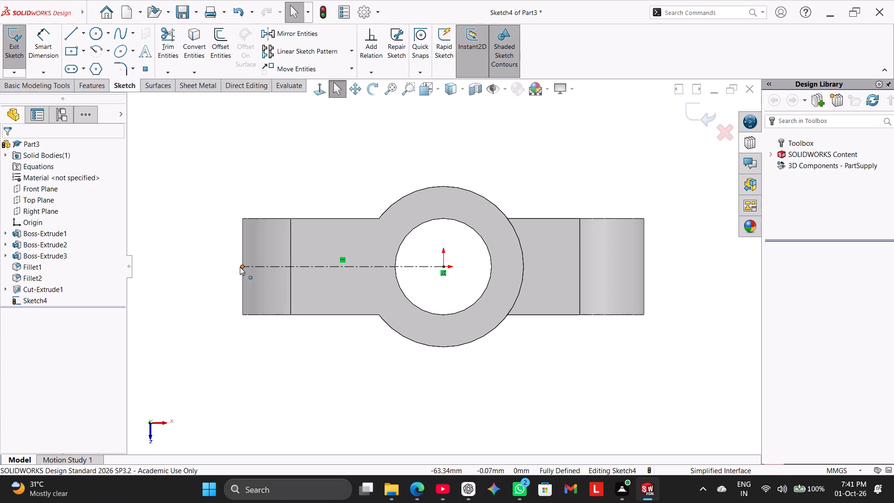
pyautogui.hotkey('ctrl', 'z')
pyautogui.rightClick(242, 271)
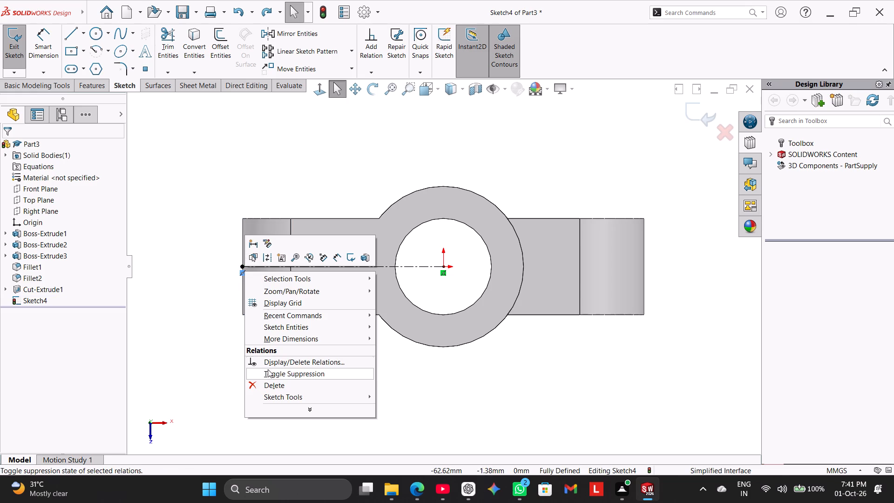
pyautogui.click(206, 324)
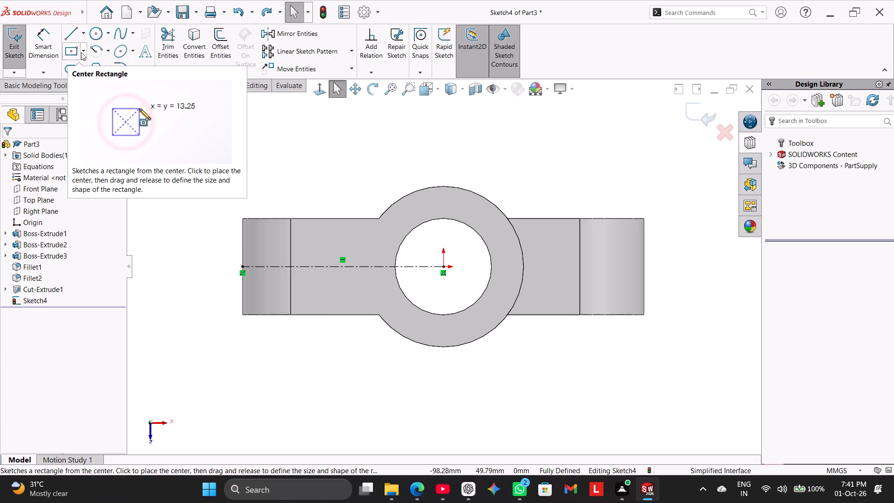
# Draw a corner rectangle about 14 mm wide along the centerline, from inside the bore to beyond the negative-X arm's rounded end.
pyautogui.click(81, 52)
pyautogui.click(88, 66)
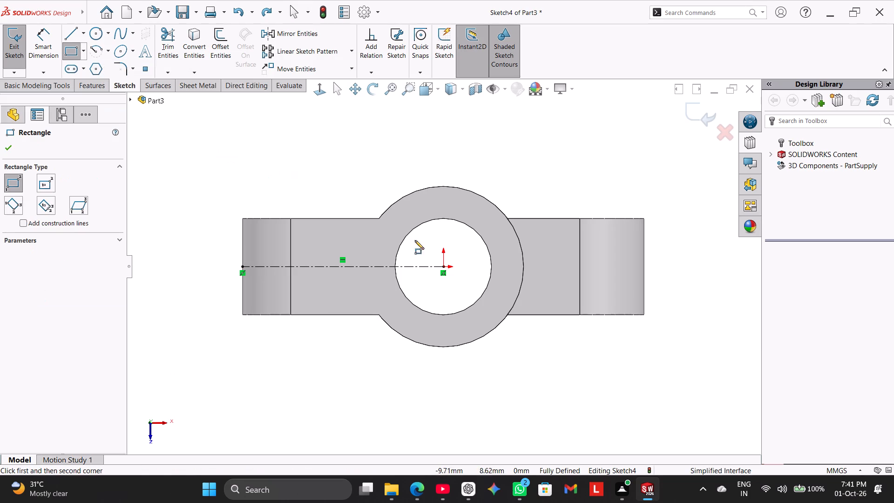
pyautogui.click(444, 242)
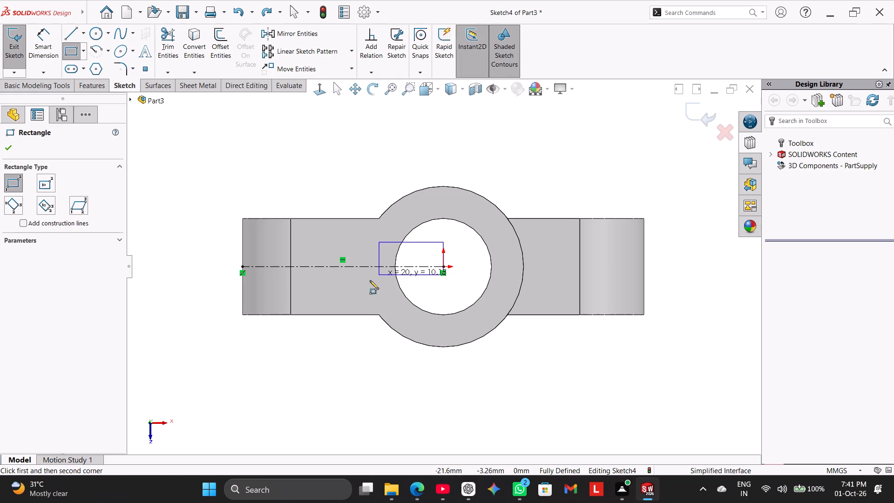
pyautogui.click(196, 287)
pyautogui.rightClick(204, 195)
pyautogui.click(225, 202)
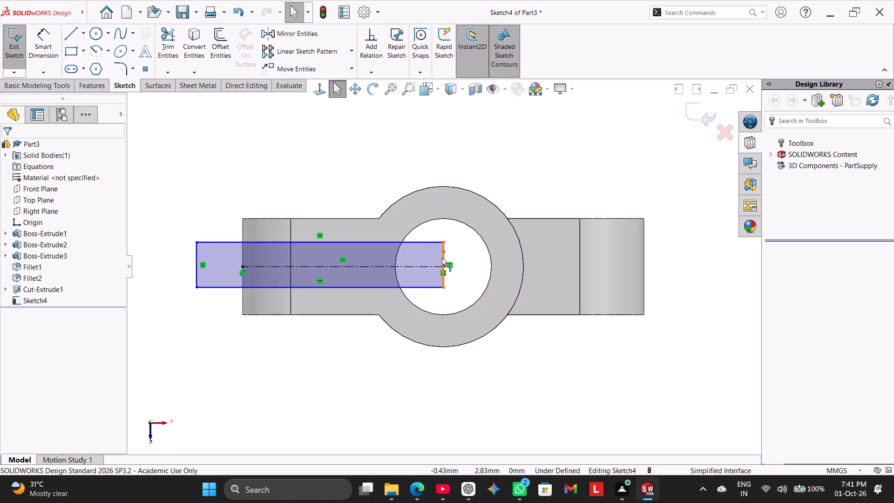
# Adjust the rectangle's two short edges lengthwise and add a Midpoint relation between its inner edge and the origin.
pyautogui.moveTo(196, 257); pyautogui.dragTo(187, 262)
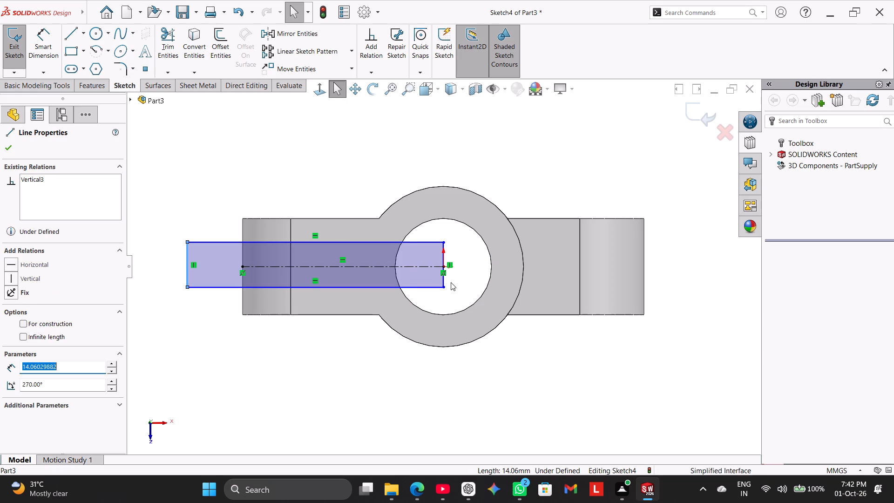
pyautogui.moveTo(444, 280); pyautogui.dragTo(408, 279)
pyautogui.click(348, 155)
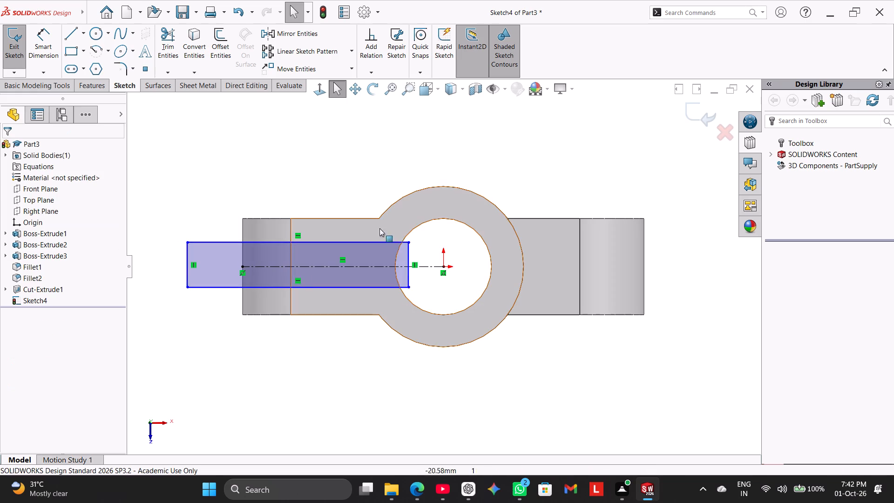
pyautogui.keyDown('ctrl'); pyautogui.click(406, 273); pyautogui.keyUp('ctrl')
pyautogui.keyDown('ctrl'); pyautogui.click(442, 266); pyautogui.keyUp('ctrl')
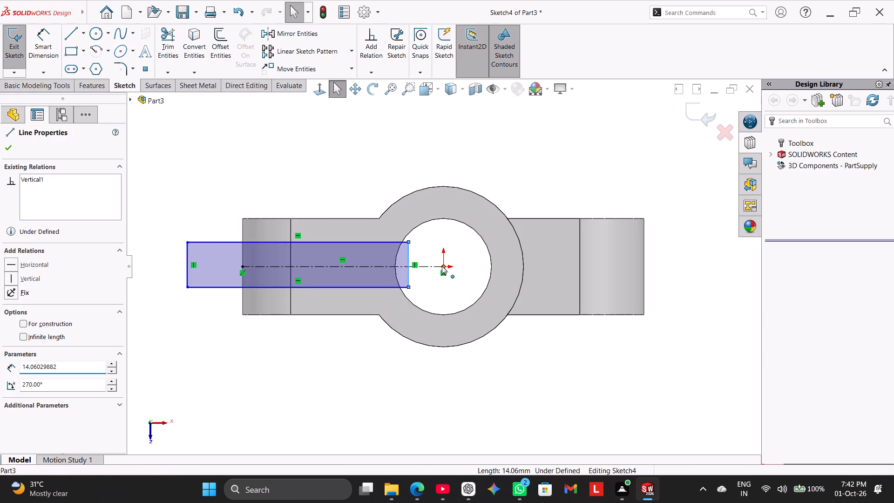
pyautogui.click(30, 307)
pyautogui.click(203, 380)
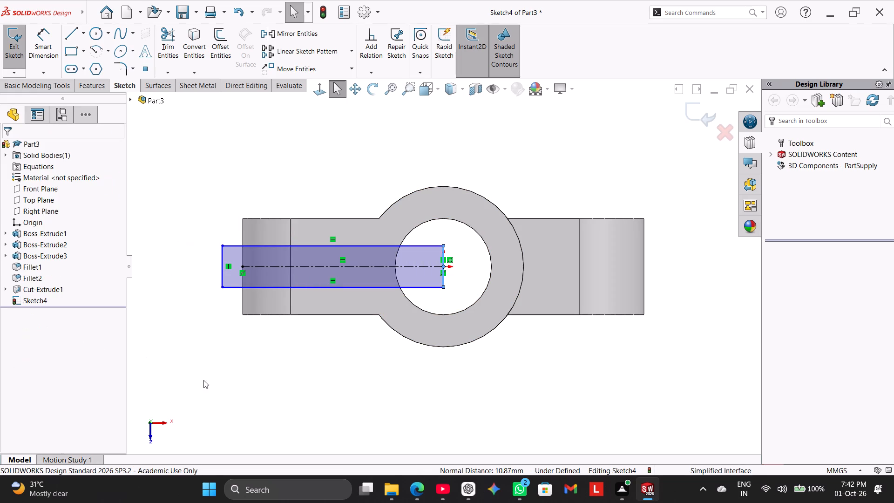
# Dimension the rectangle's outer short edge to a width of 5 mm.
pyautogui.click(43, 35)
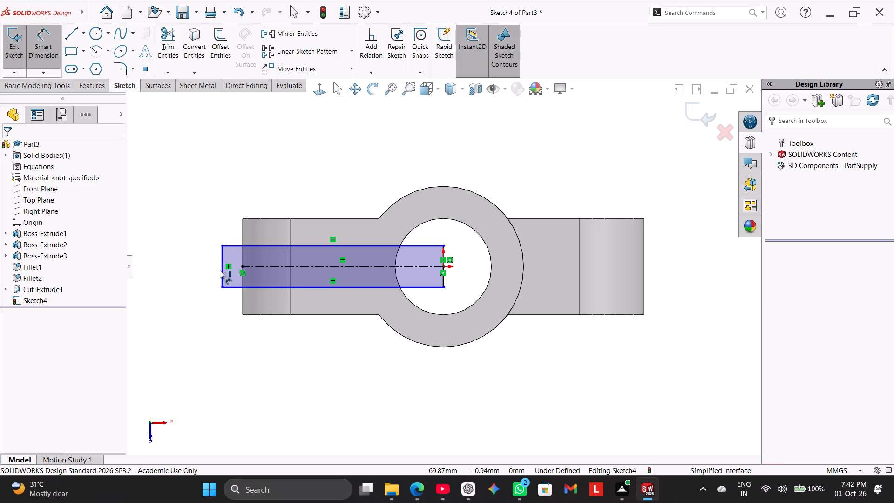
pyautogui.click(221, 270)
pyautogui.click(203, 267)
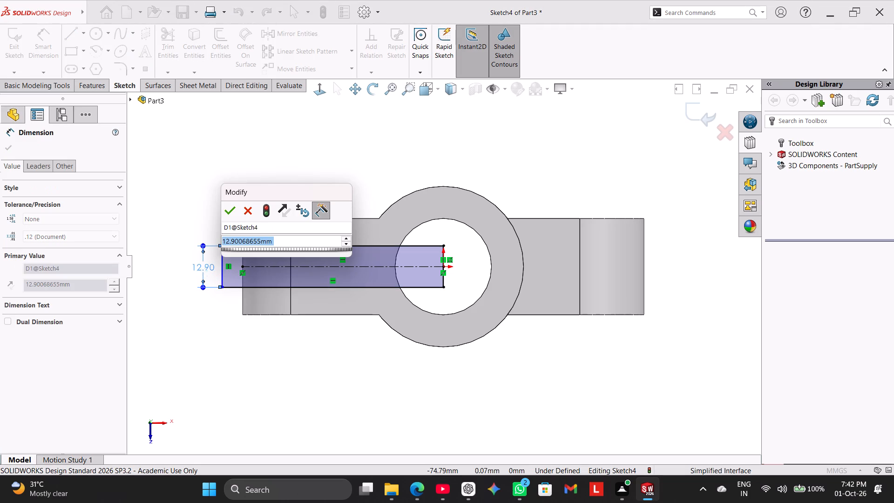
pyautogui.press('5')
pyautogui.press('Return')
pyautogui.rightClick(347, 164)
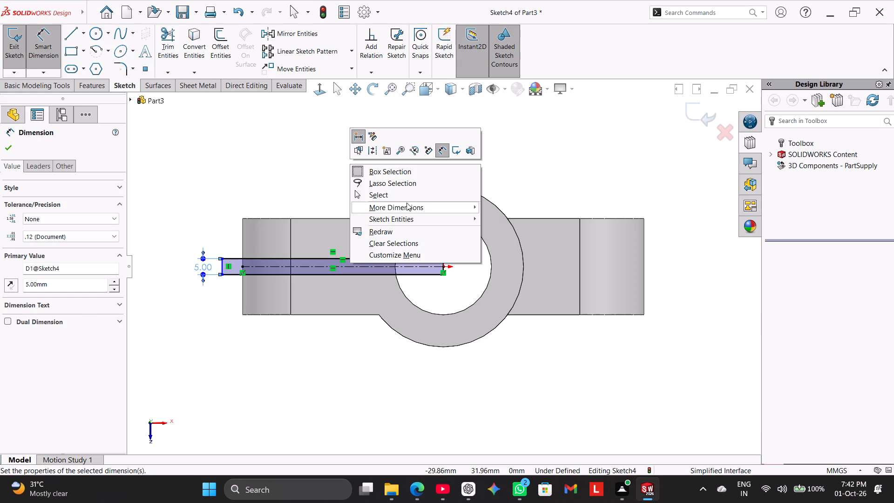
pyautogui.click(405, 196)
# Delete the horizontal construction centerline from the slot sketch.
pyautogui.rightClick(380, 264)
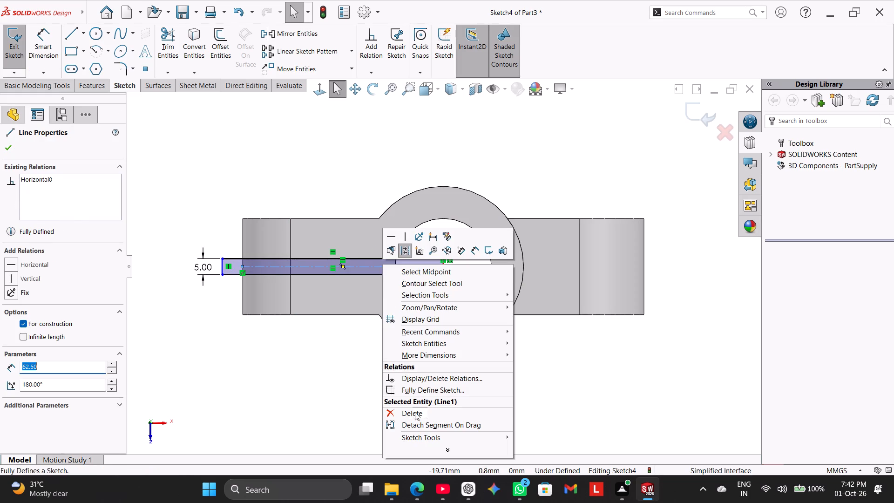
pyautogui.click(416, 415)
pyautogui.click(275, 376)
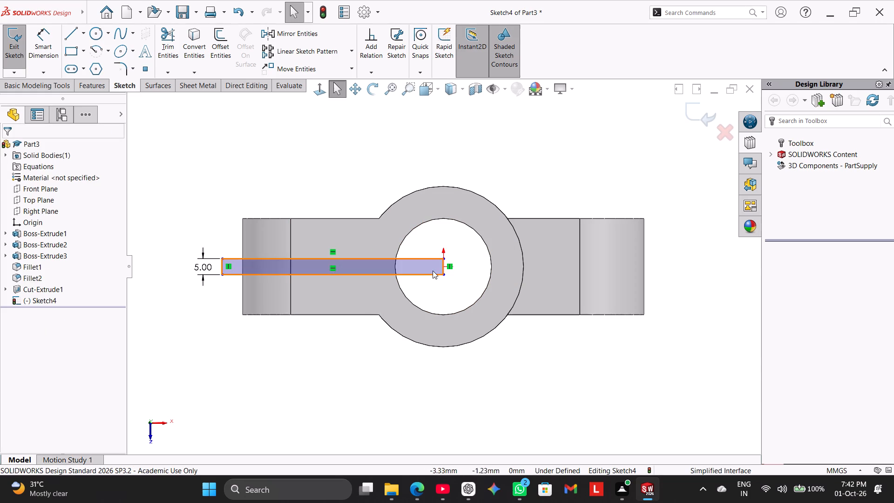
# Move the rectangle's inner short edge off the origin and constrain it to the origin with a Midpoint relation.
pyautogui.moveTo(443, 263); pyautogui.dragTo(430, 264)
pyautogui.click(336, 162)
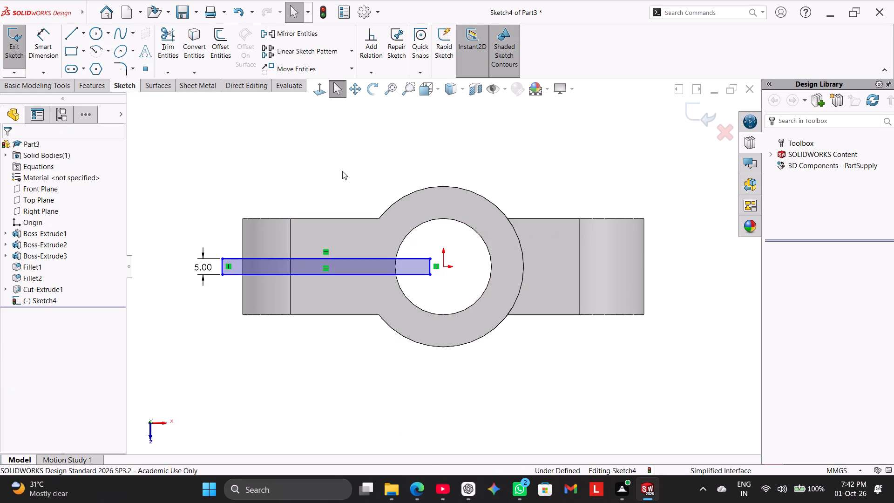
pyautogui.keyDown('ctrl'); pyautogui.click(428, 267); pyautogui.keyUp('ctrl')
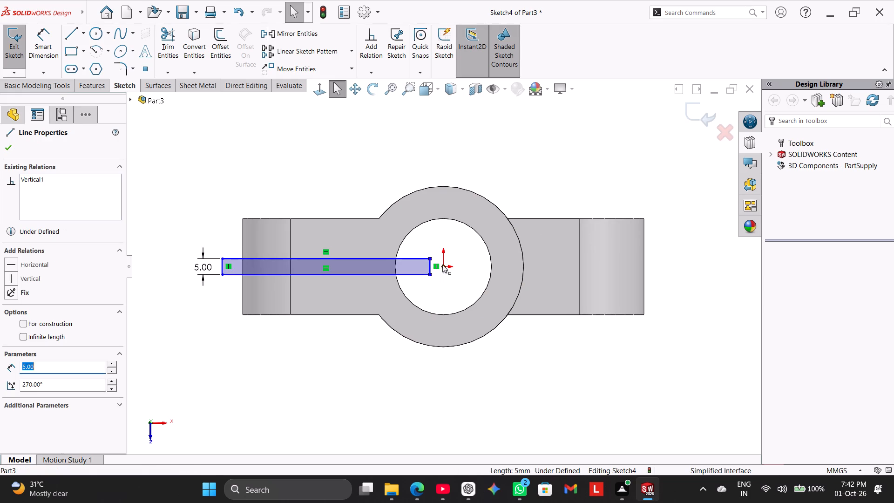
pyautogui.keyDown('ctrl'); pyautogui.click(442, 265); pyautogui.keyUp('ctrl')
pyautogui.click(22, 311)
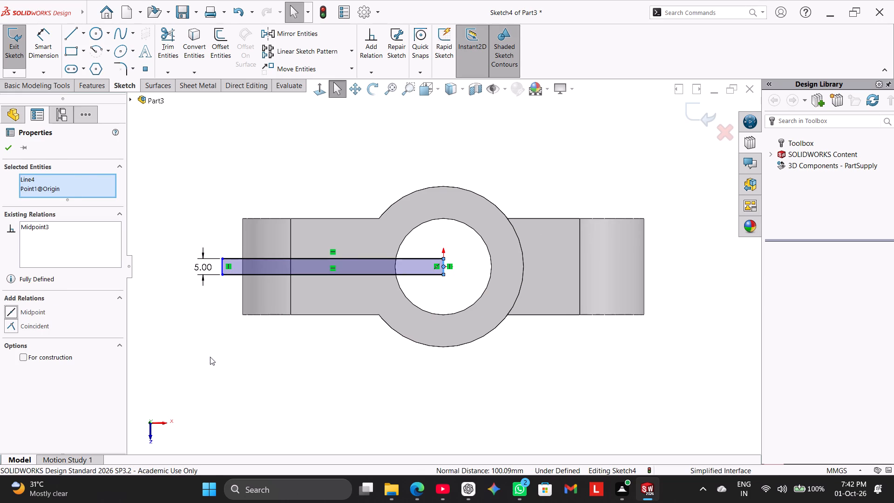
pyautogui.click(210, 357)
# Dimension the slot rectangle's long edge to a length of 70 mm.
pyautogui.click(38, 30)
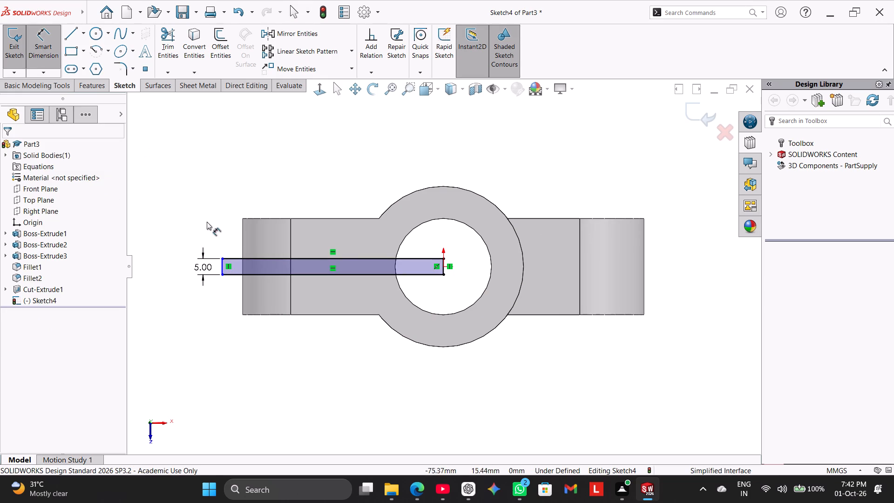
pyautogui.click(291, 276)
pyautogui.click(293, 334)
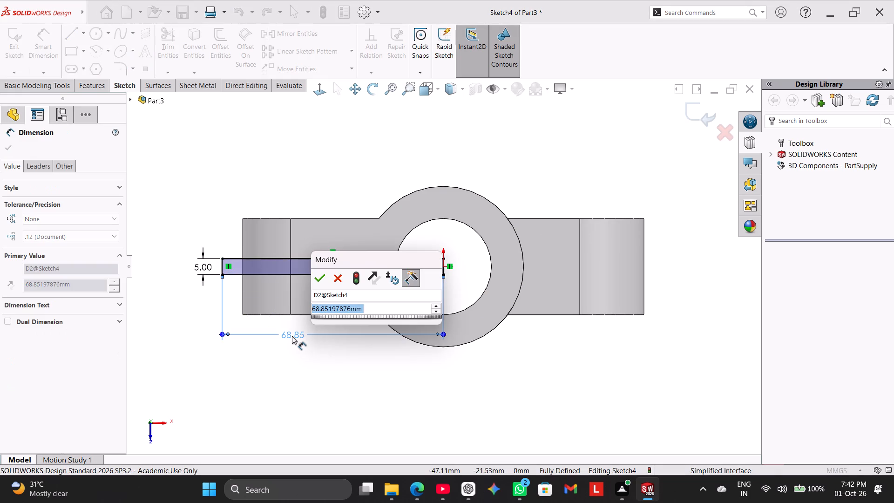
pyautogui.write('70')
pyautogui.press('Return')
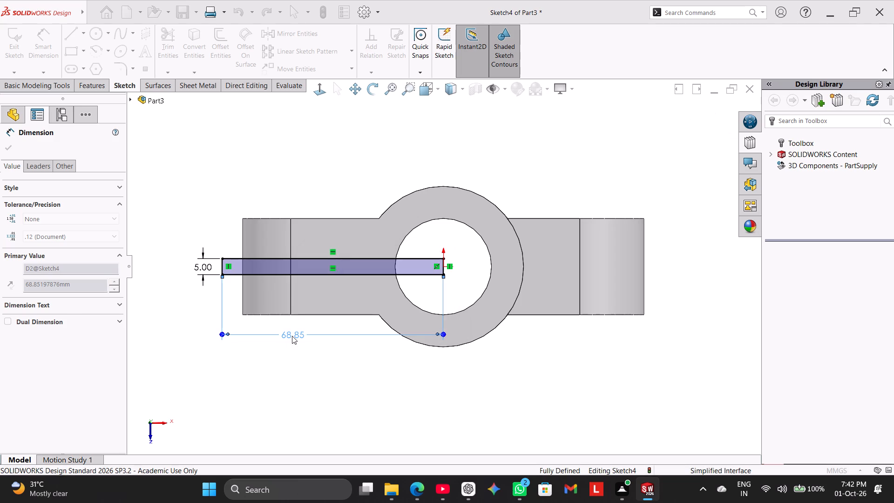
pyautogui.rightClick(290, 376)
pyautogui.click(346, 402)
# Extrude-cut the slot rectangle Up To Surface, ending at the underside face of the upper arm.
pyautogui.moveTo(348, 401); pyautogui.dragTo(348, 385, button='middle')
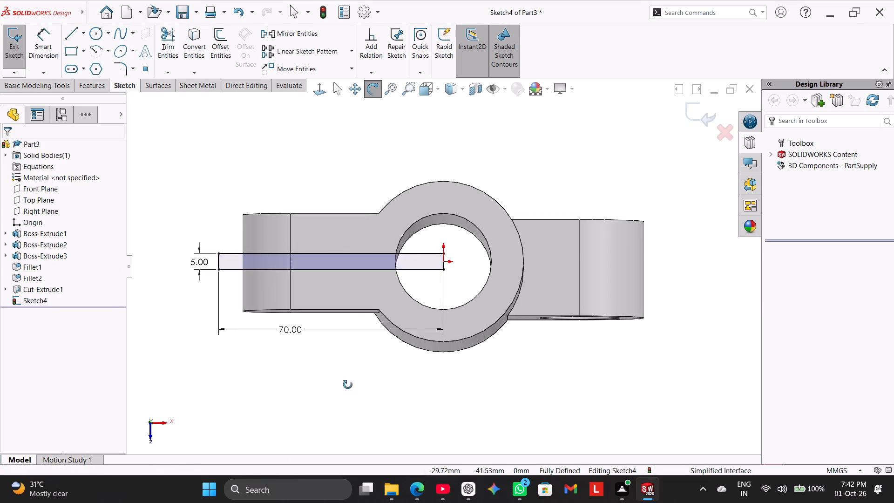
pyautogui.moveTo(348, 385); pyautogui.dragTo(348, 307, button='middle')
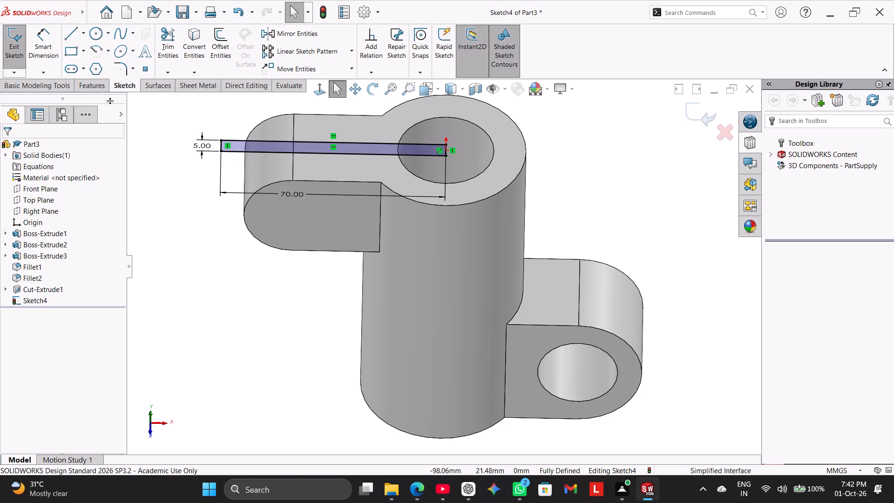
pyautogui.click(102, 89)
pyautogui.click(176, 54)
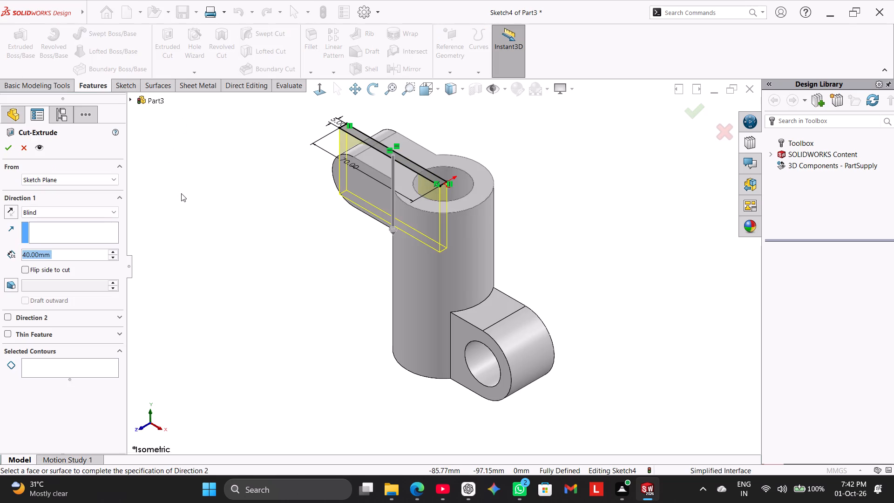
pyautogui.moveTo(195, 197); pyautogui.dragTo(276, 195, button='middle')
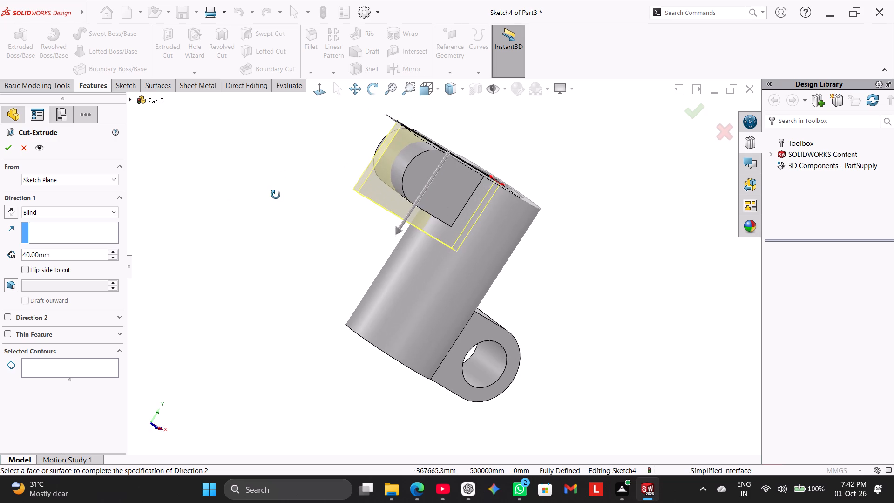
pyautogui.moveTo(276, 195); pyautogui.dragTo(281, 197, button='middle')
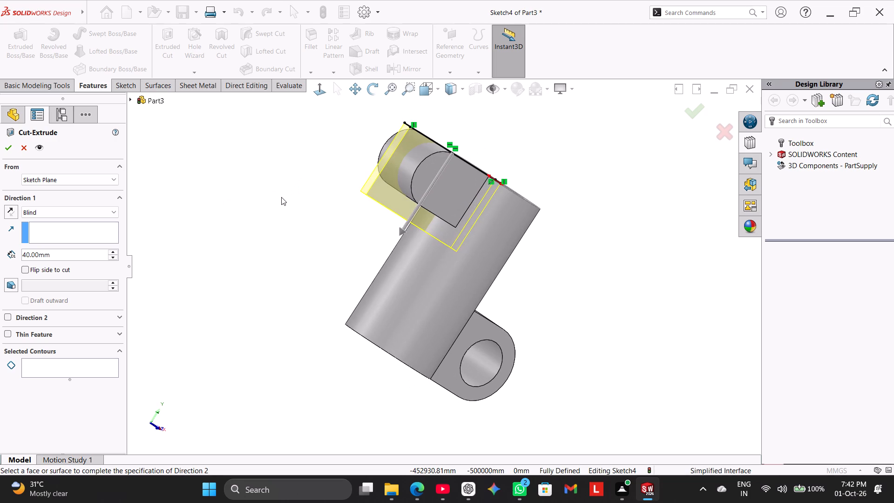
pyautogui.click(81, 212)
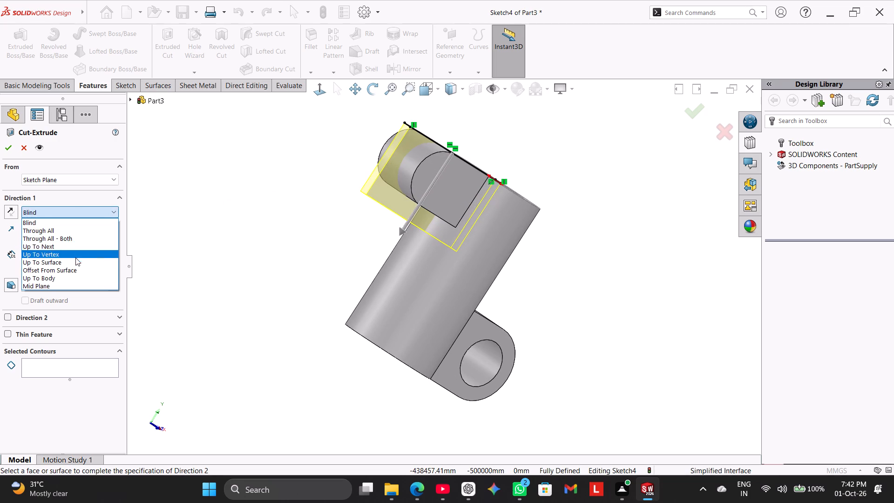
pyautogui.click(76, 264)
pyautogui.click(74, 215)
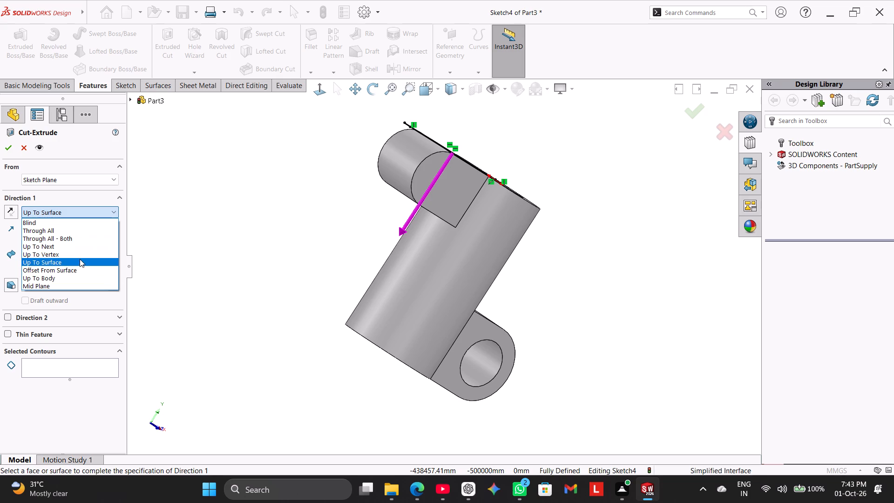
pyautogui.click(80, 259)
pyautogui.moveTo(197, 250); pyautogui.dragTo(191, 266, button='middle')
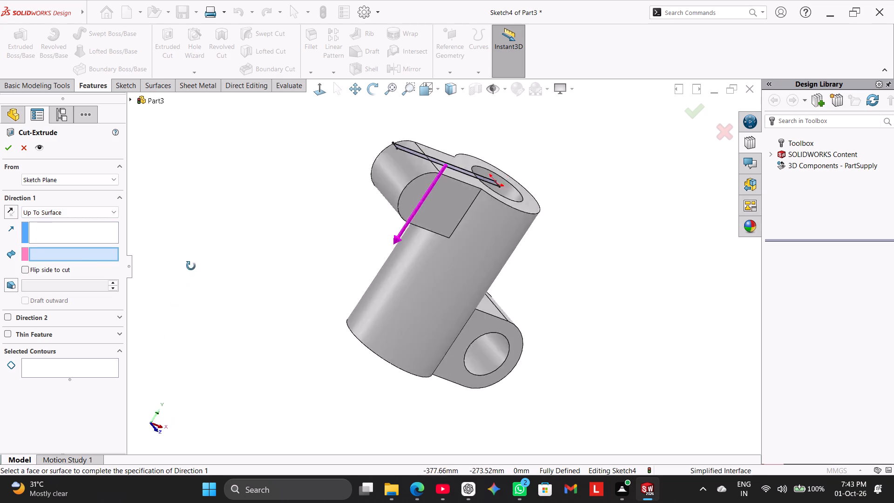
pyautogui.moveTo(191, 266); pyautogui.dragTo(216, 212, button='middle')
pyautogui.click(415, 189)
pyautogui.moveTo(302, 214); pyautogui.dragTo(283, 241, button='middle')
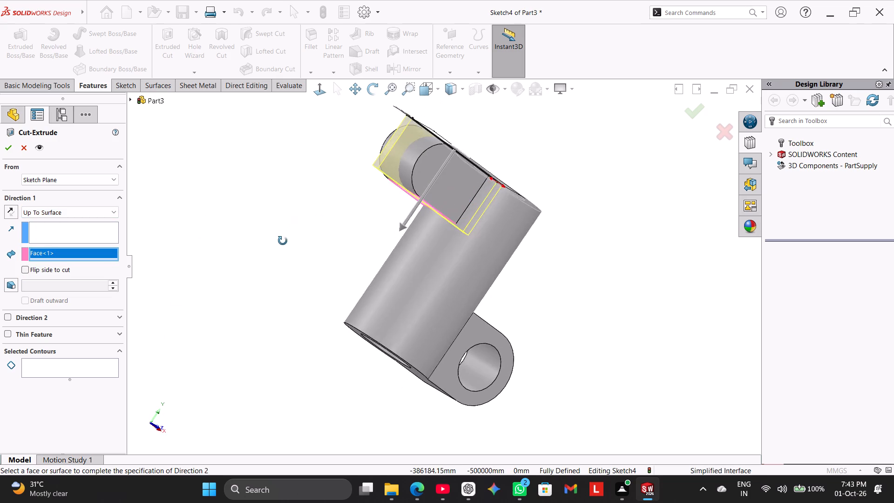
pyautogui.moveTo(283, 241); pyautogui.dragTo(207, 304, button='middle')
pyautogui.click(7, 148)
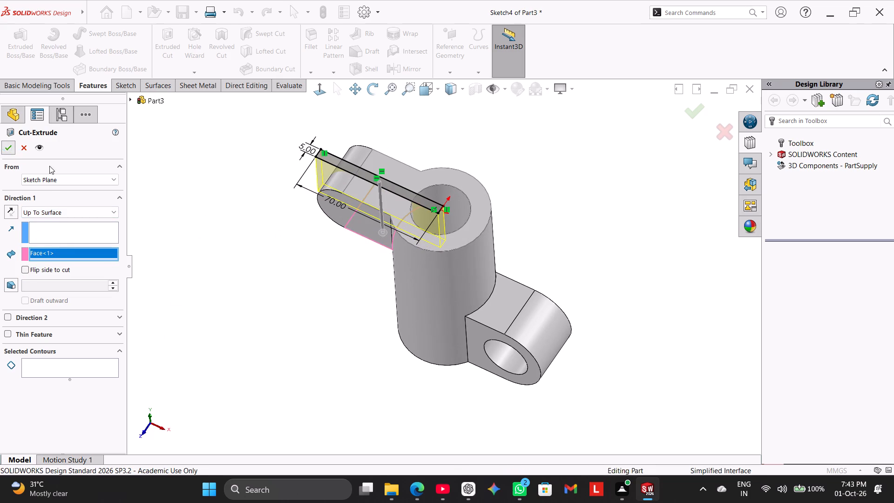
pyautogui.click(204, 210)
# On the Front Plane, sketch a line about 58 mm long from the cylinder's positive-X edge to the lower arm's rounded end.
pyautogui.moveTo(219, 237); pyautogui.dragTo(227, 290, button='middle')
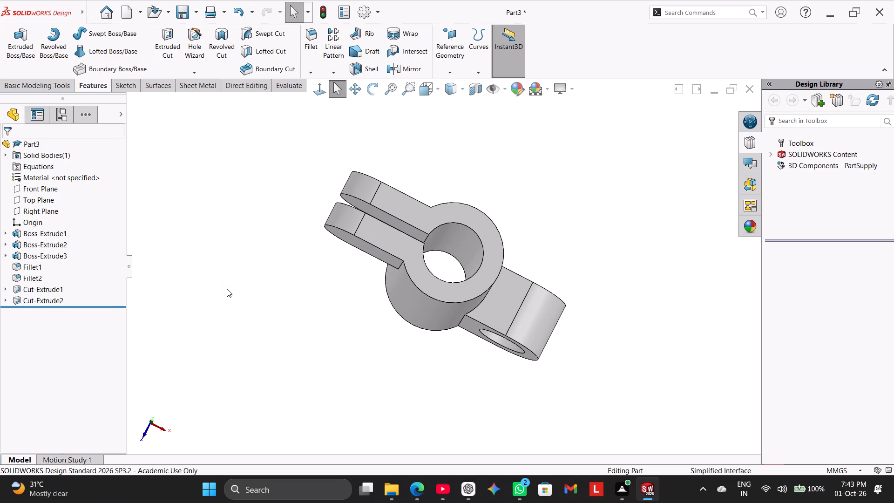
pyautogui.moveTo(219, 295); pyautogui.dragTo(215, 306, button='middle')
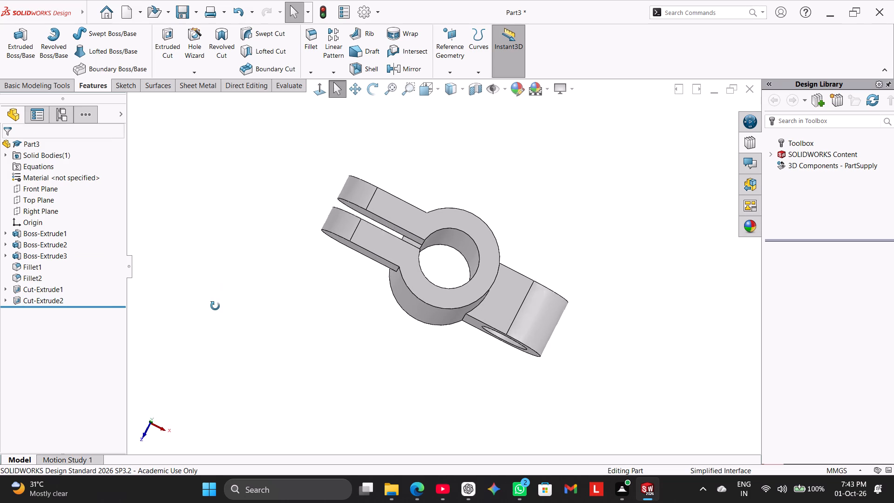
pyautogui.moveTo(215, 306); pyautogui.dragTo(225, 324, button='middle')
pyautogui.moveTo(177, 344); pyautogui.dragTo(281, 241, button='right')
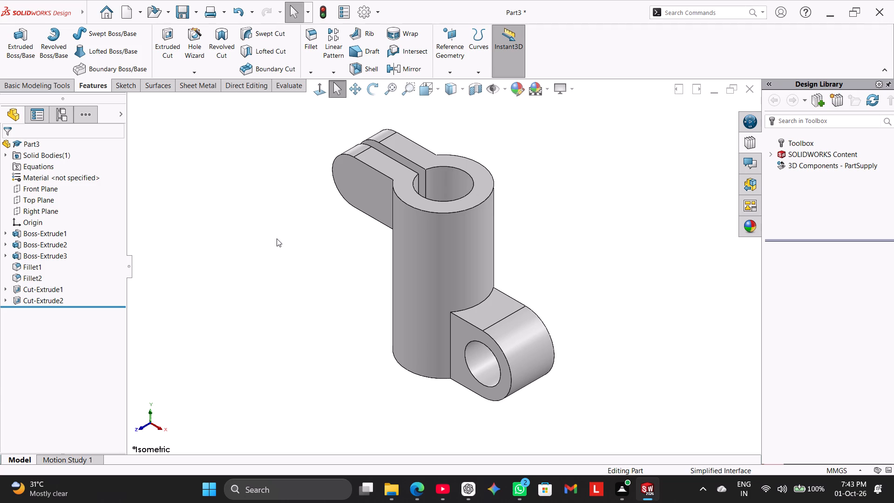
pyautogui.click(35, 185)
pyautogui.click(50, 173)
pyautogui.click(198, 265)
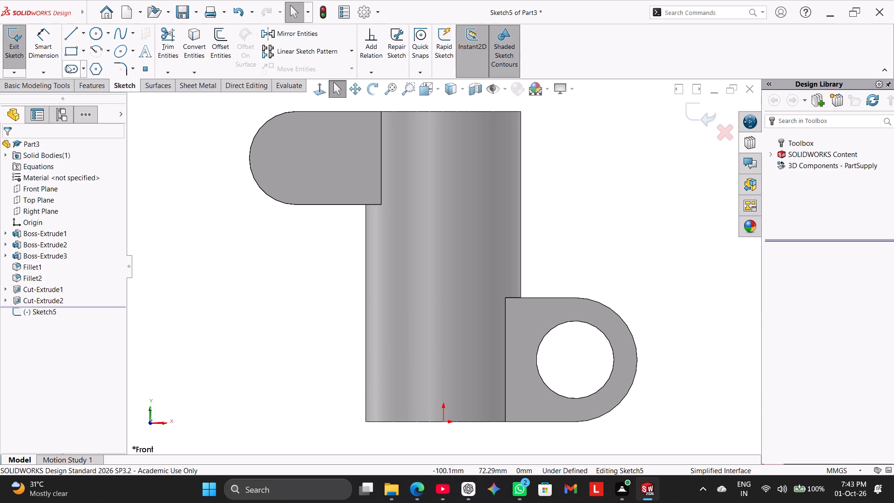
pyautogui.click(68, 37)
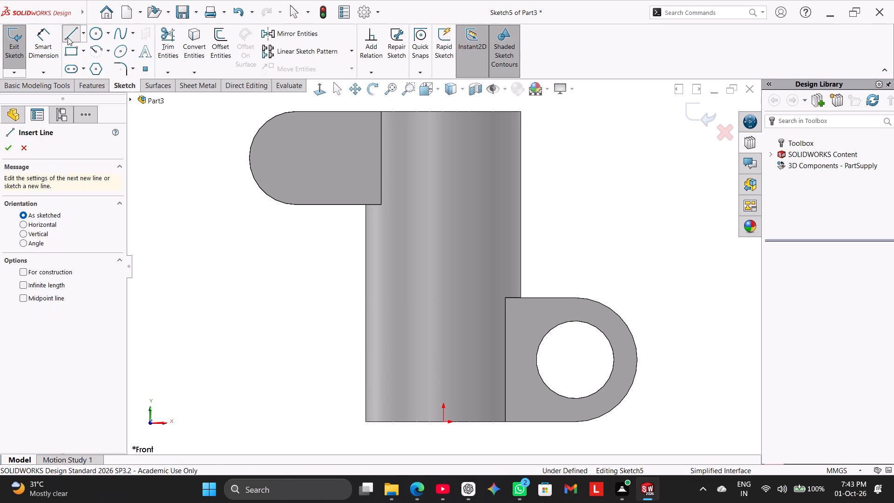
pyautogui.click(521, 156)
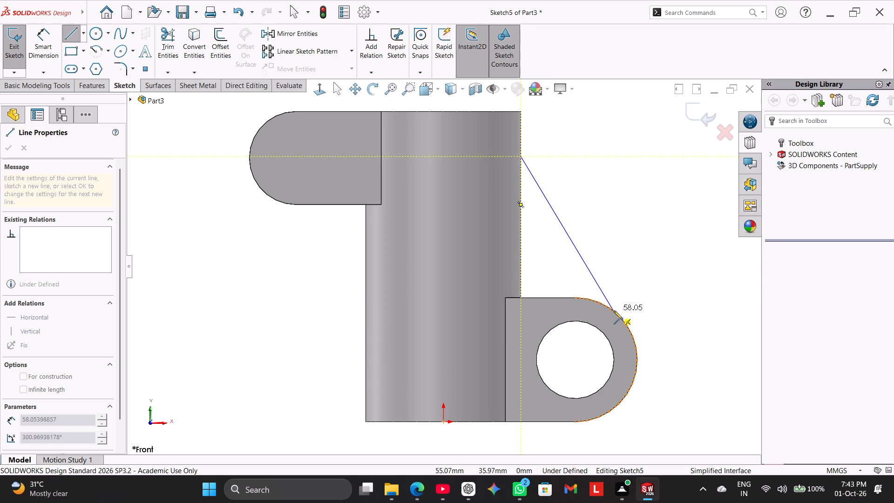
pyautogui.click(614, 311)
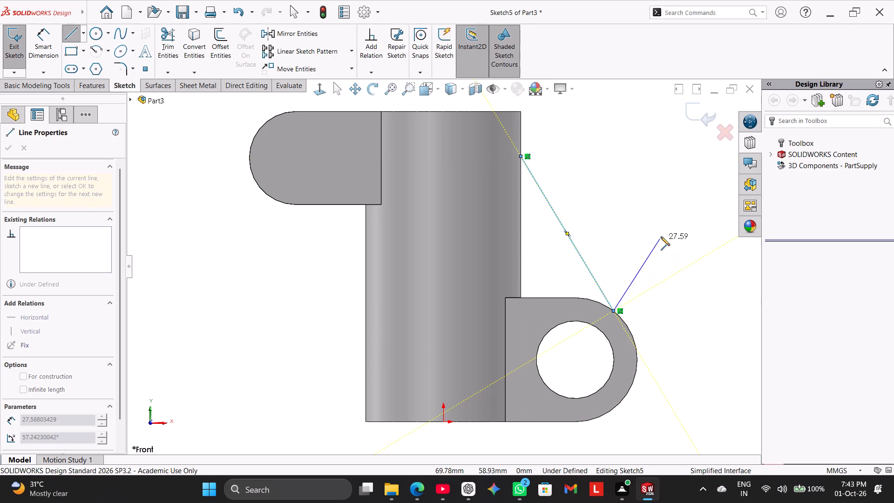
pyautogui.rightClick(661, 237)
pyautogui.click(674, 240)
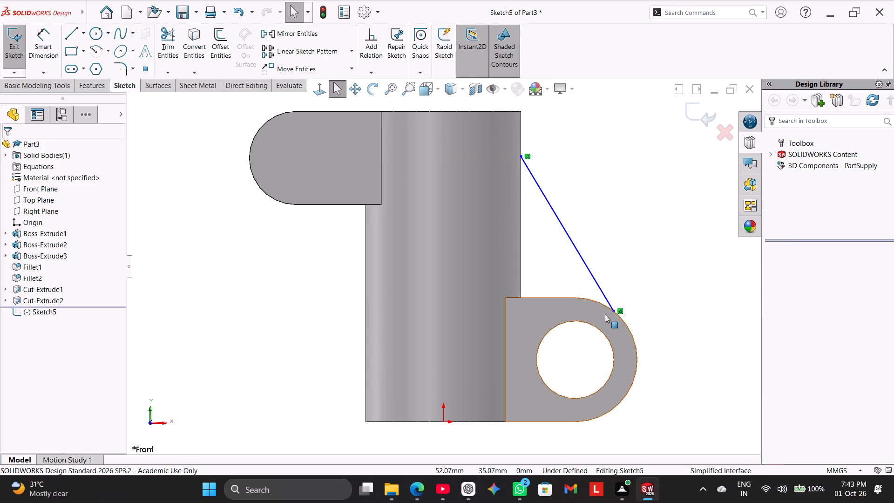
# Add a Tangent relation between the sloping line and the lower arm's rounded edge.
pyautogui.keyDown('ctrl'); pyautogui.click(600, 301); pyautogui.keyUp('ctrl')
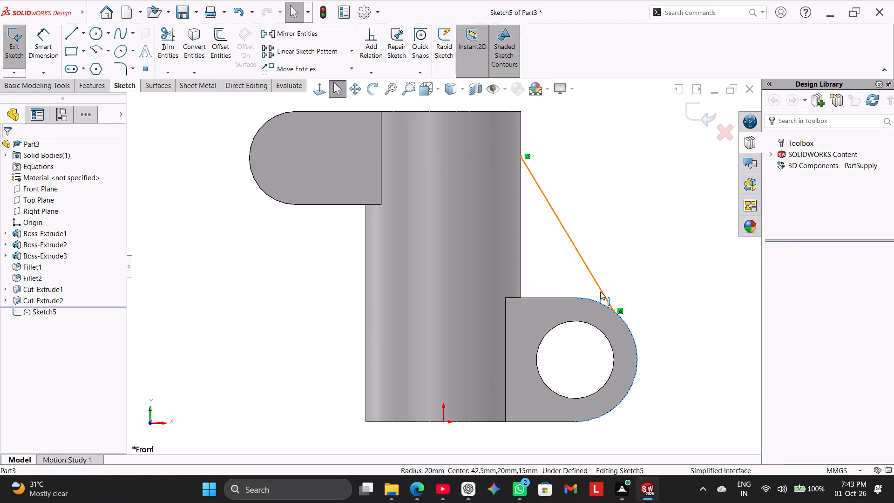
pyautogui.keyDown('ctrl'); pyautogui.click(600, 292); pyautogui.keyUp('ctrl')
pyautogui.click(631, 252)
pyautogui.click(611, 212)
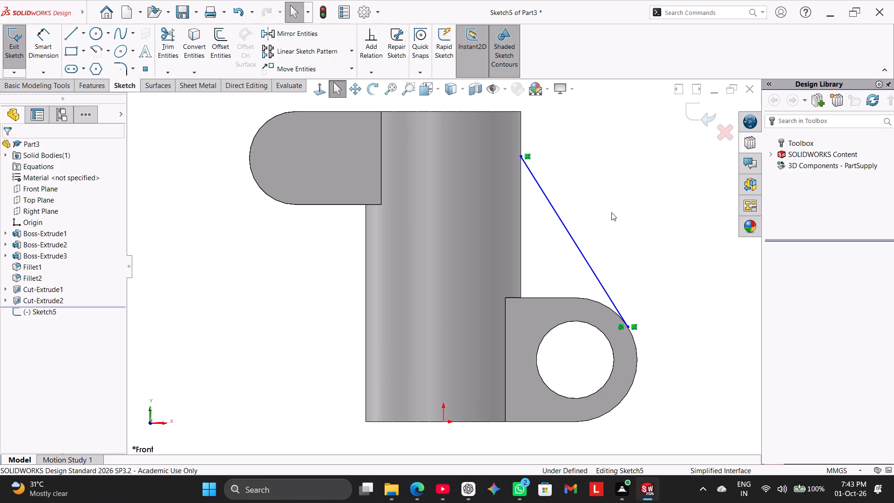
# Dimension the vertical distance from the origin to the sloping line's upper endpoint as 90 mm.
pyautogui.click(50, 52)
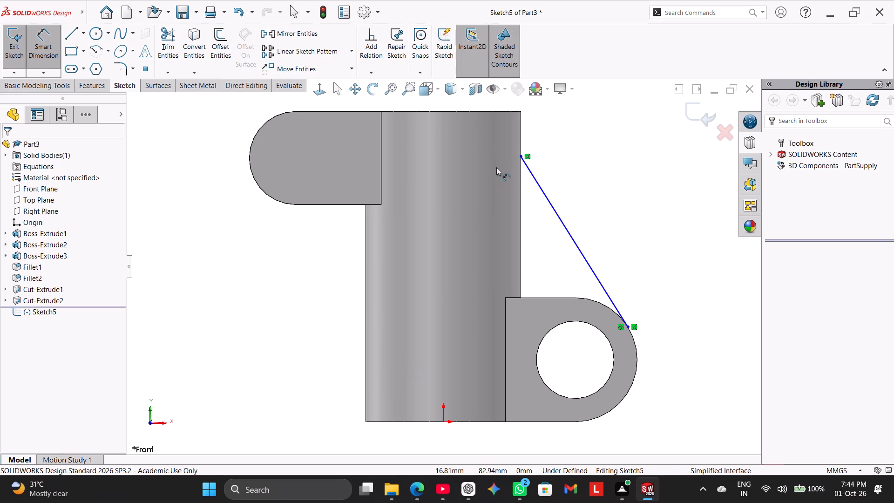
pyautogui.click(441, 421)
pyautogui.click(518, 155)
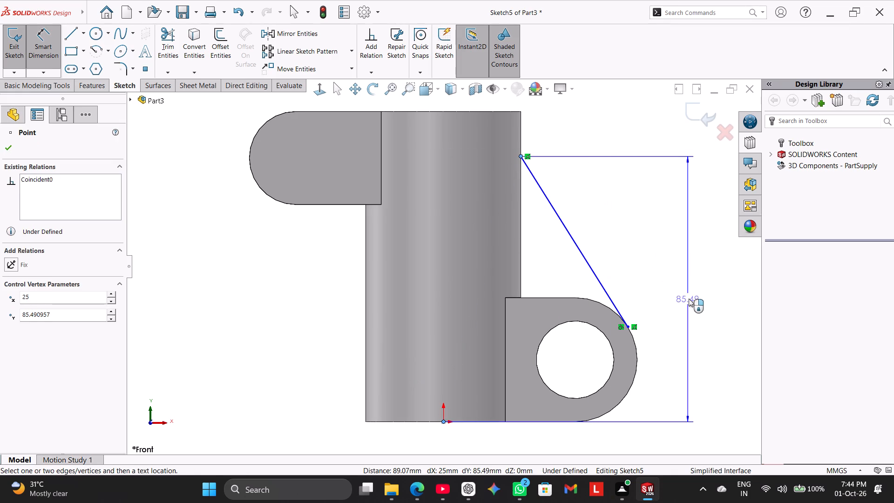
pyautogui.click(689, 299)
pyautogui.write('90')
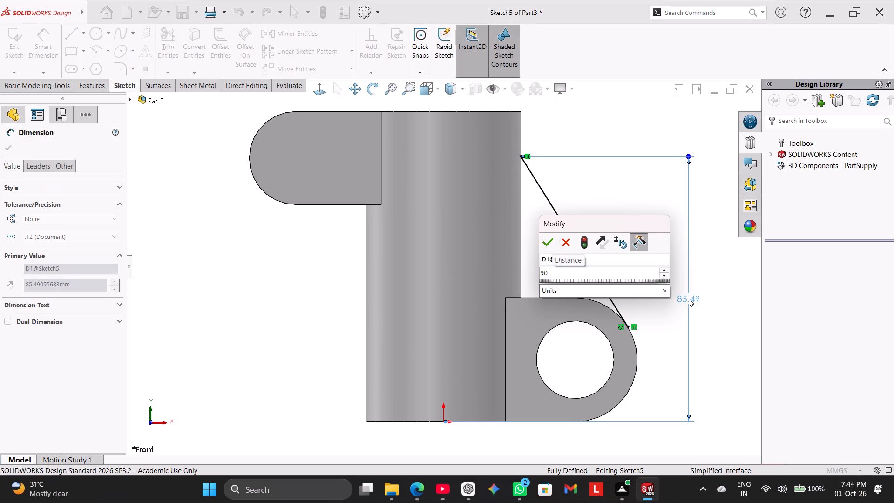
pyautogui.press('Return')
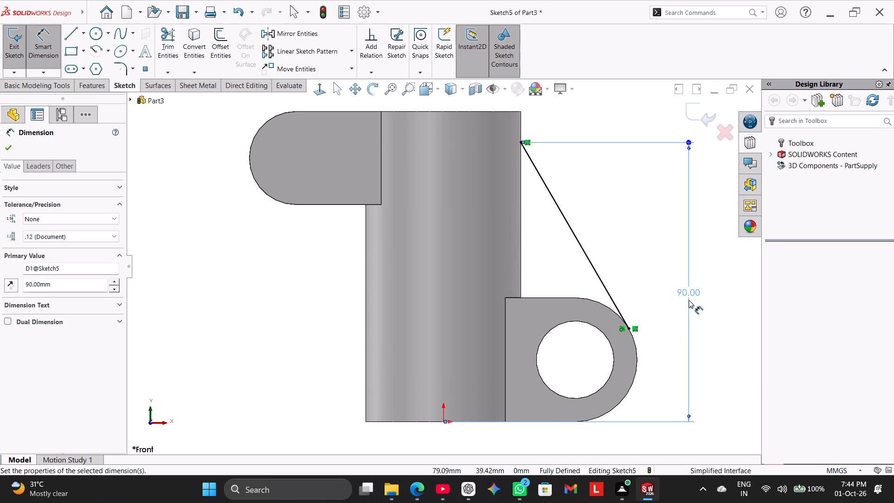
pyautogui.rightClick(722, 354)
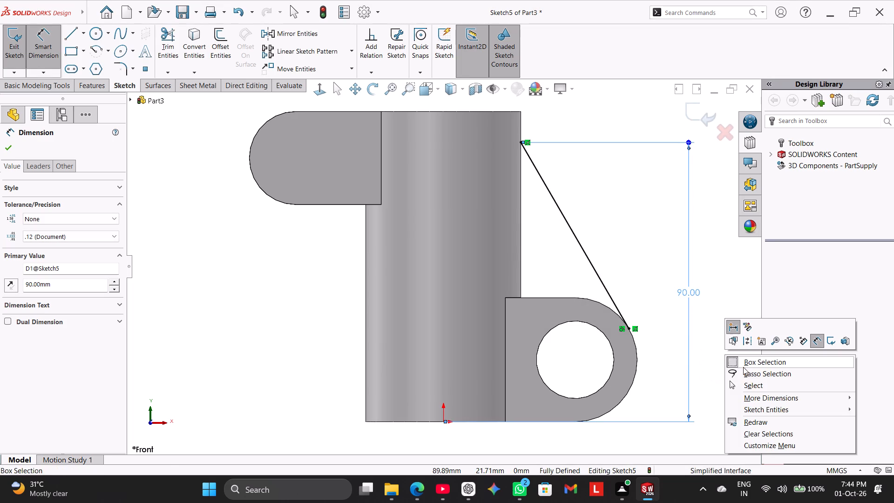
pyautogui.click(757, 385)
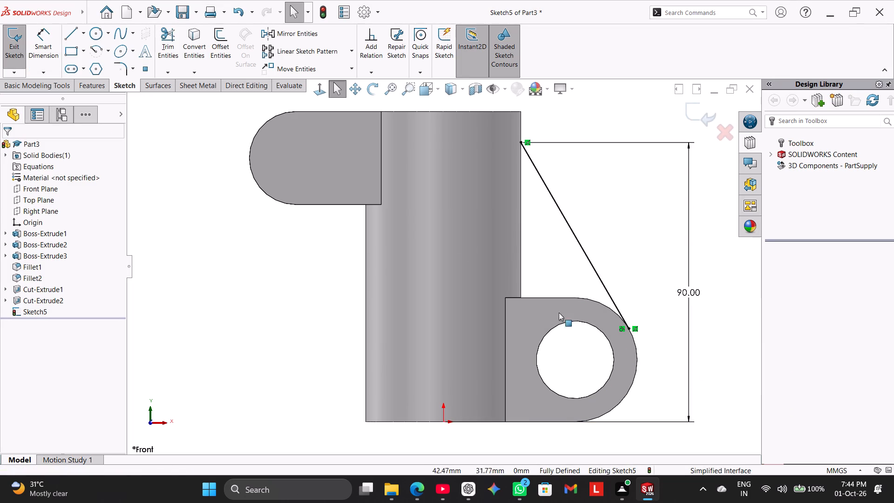
# Sketch a horizontal line about 7 mm long from the sloping line's upper endpoint into the cylinder.
pyautogui.click(83, 34)
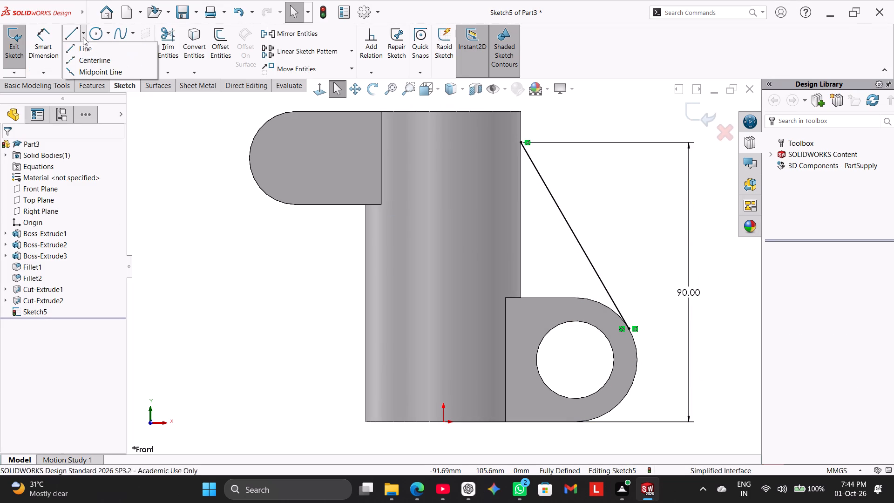
pyautogui.click(86, 49)
pyautogui.click(521, 142)
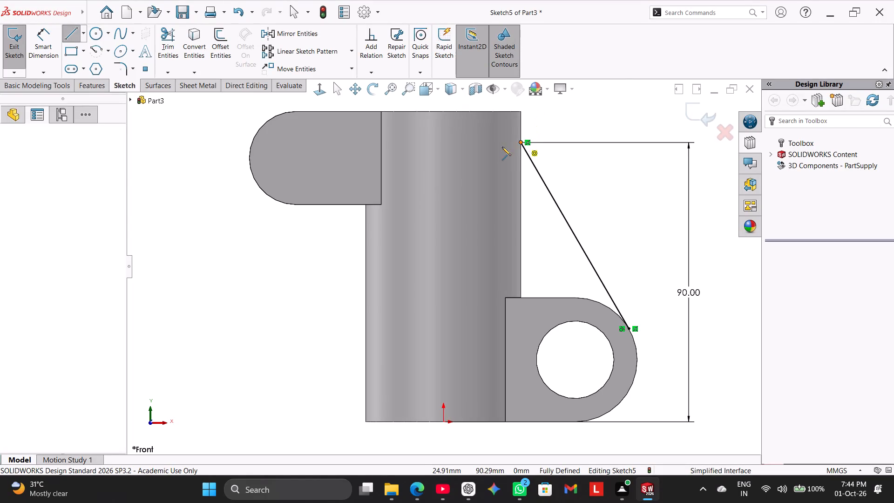
pyautogui.click(499, 144)
pyautogui.rightClick(557, 108)
pyautogui.click(569, 111)
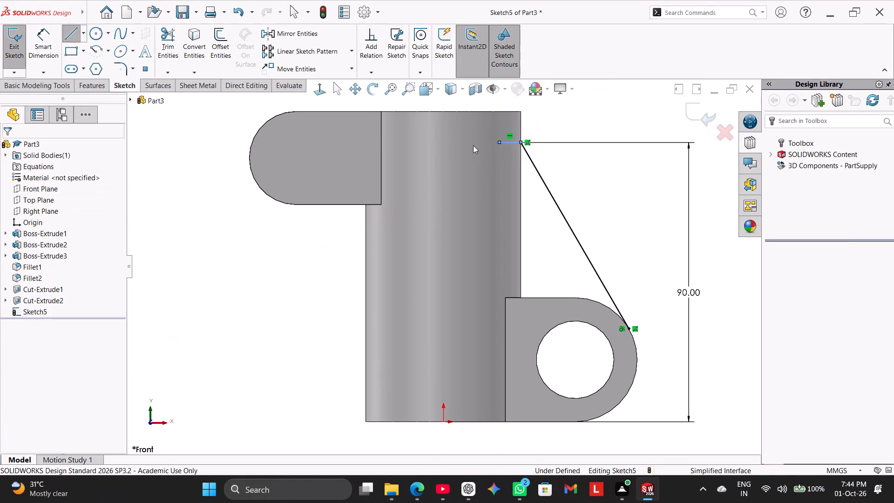
# Dimension the short horizontal line's length as 1 mm.
pyautogui.click(60, 42)
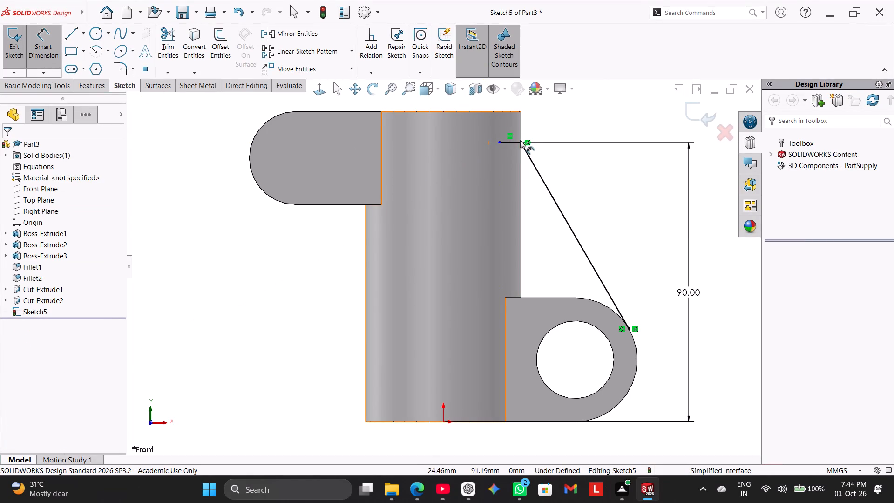
pyautogui.click(515, 142)
pyautogui.click(512, 126)
pyautogui.press('1')
pyautogui.press('Return')
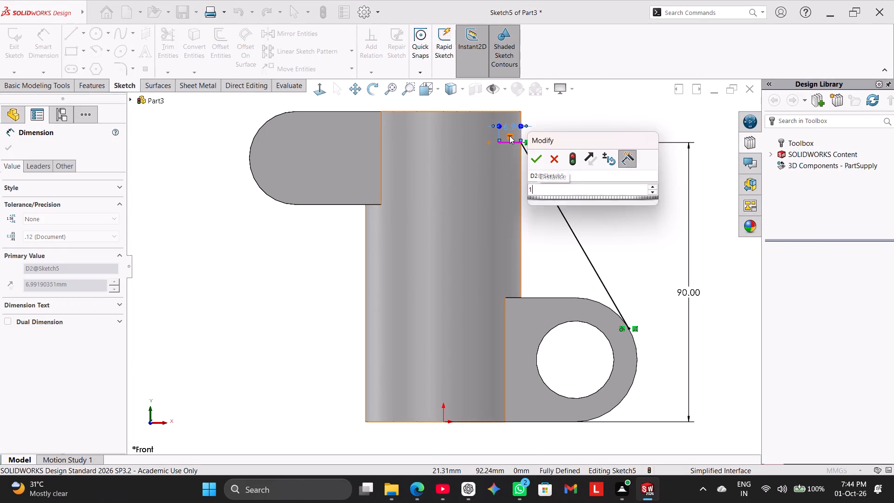
pyautogui.rightClick(271, 289)
pyautogui.click(309, 317)
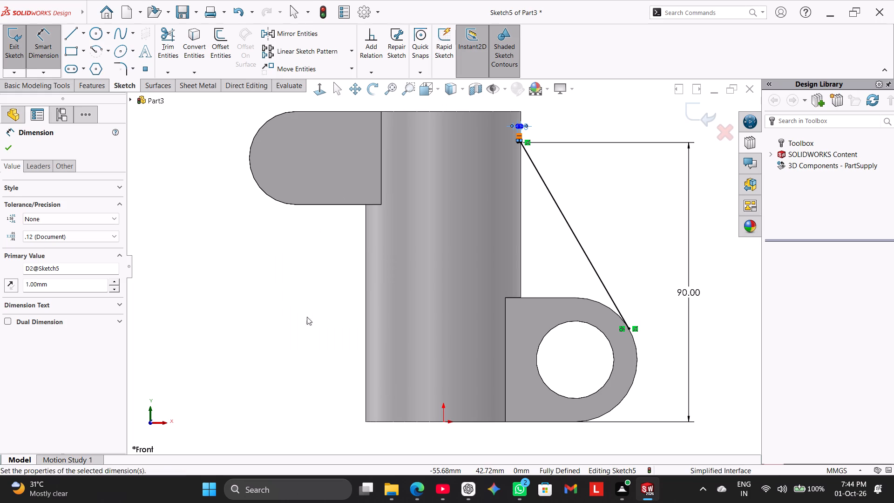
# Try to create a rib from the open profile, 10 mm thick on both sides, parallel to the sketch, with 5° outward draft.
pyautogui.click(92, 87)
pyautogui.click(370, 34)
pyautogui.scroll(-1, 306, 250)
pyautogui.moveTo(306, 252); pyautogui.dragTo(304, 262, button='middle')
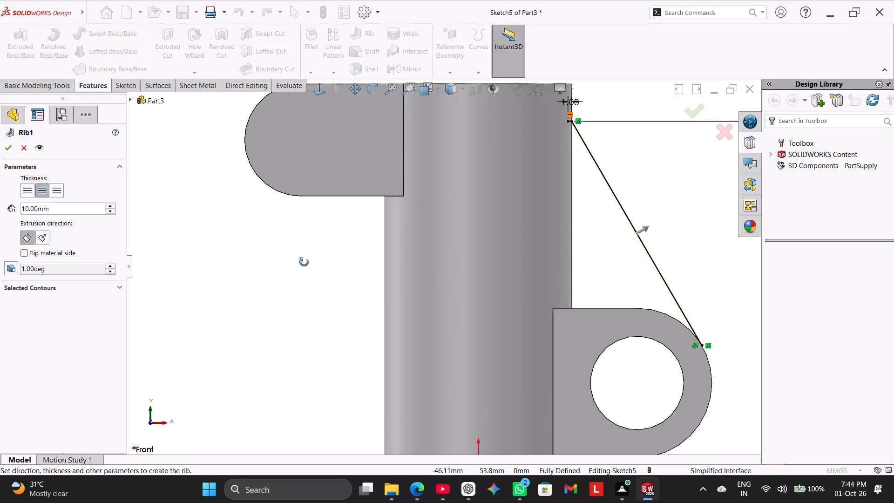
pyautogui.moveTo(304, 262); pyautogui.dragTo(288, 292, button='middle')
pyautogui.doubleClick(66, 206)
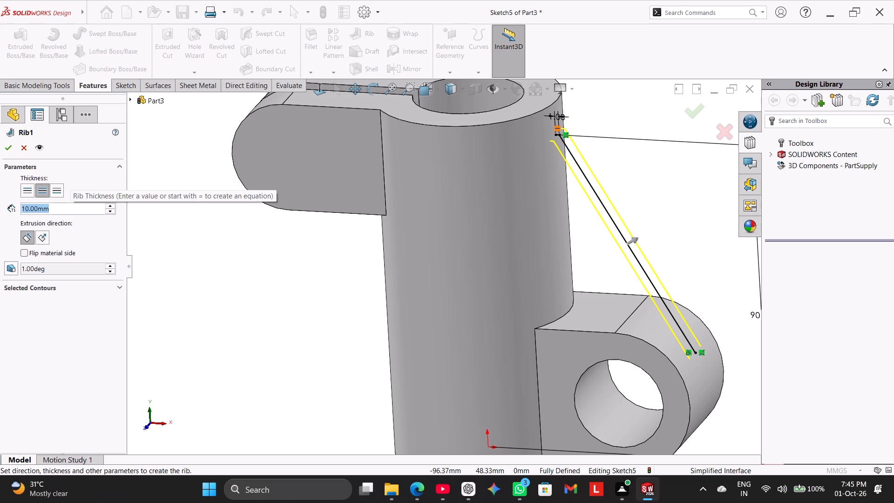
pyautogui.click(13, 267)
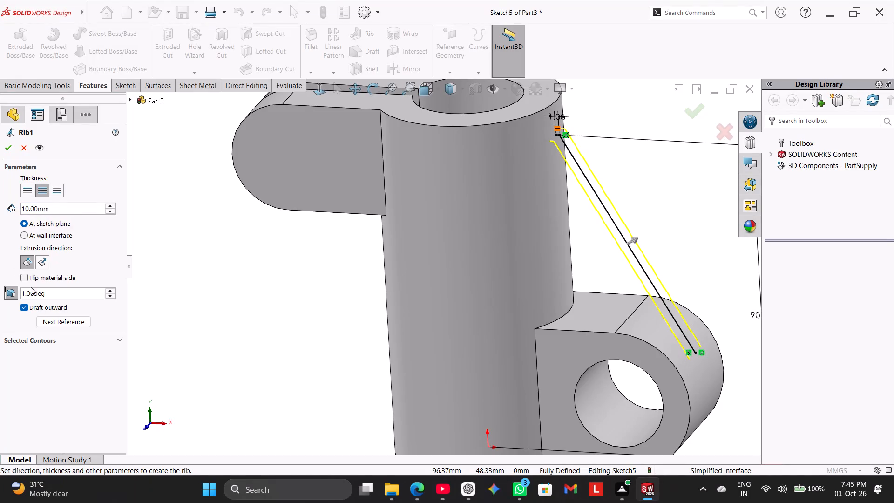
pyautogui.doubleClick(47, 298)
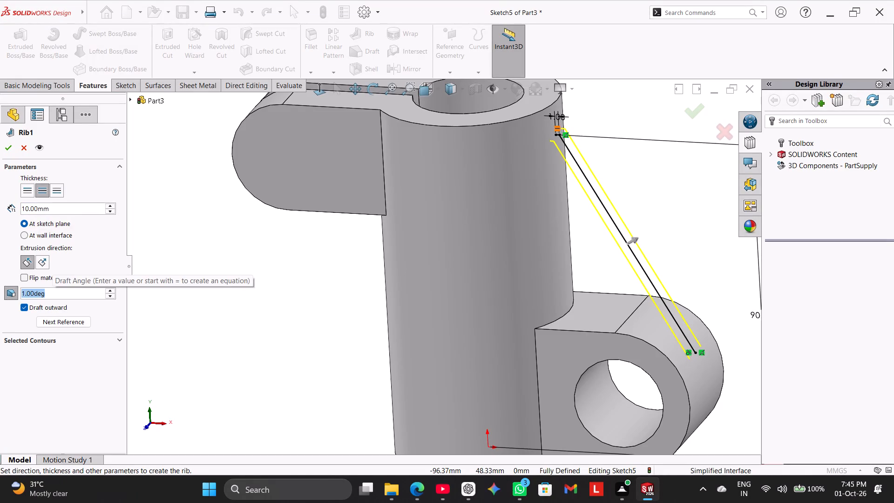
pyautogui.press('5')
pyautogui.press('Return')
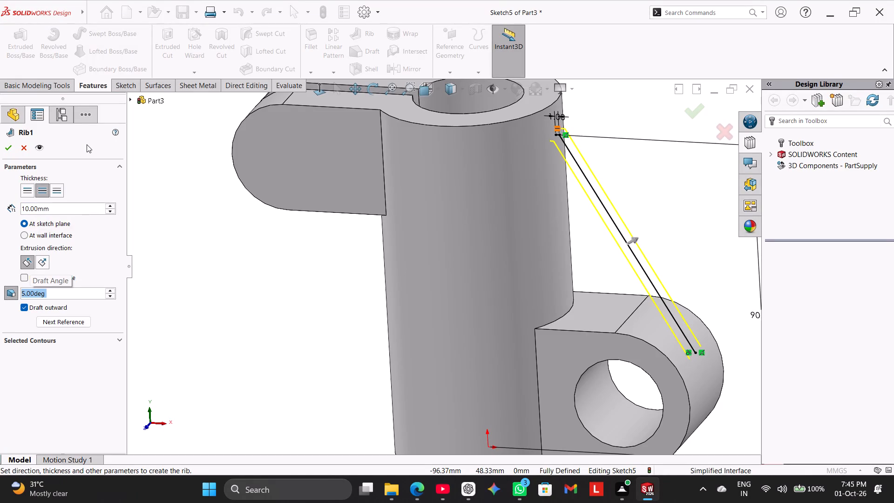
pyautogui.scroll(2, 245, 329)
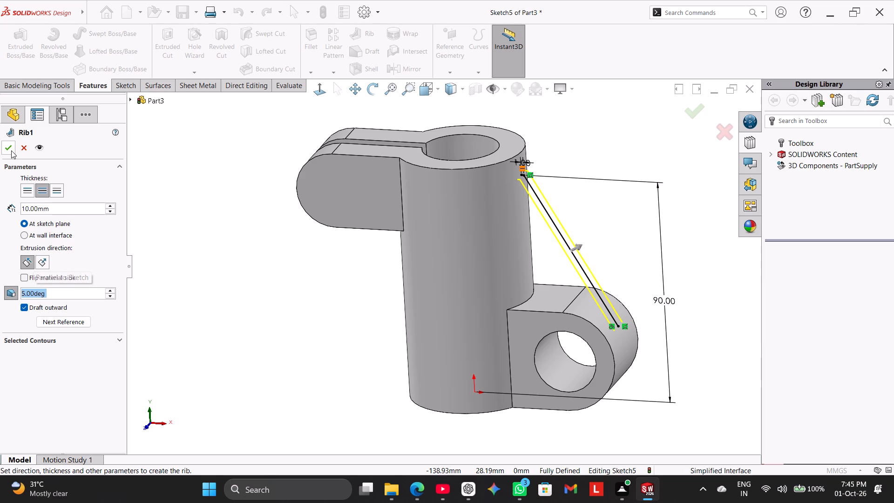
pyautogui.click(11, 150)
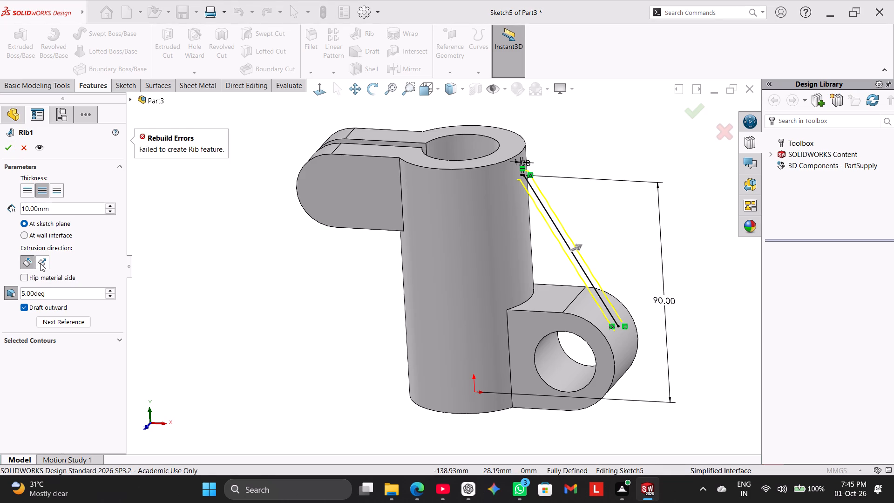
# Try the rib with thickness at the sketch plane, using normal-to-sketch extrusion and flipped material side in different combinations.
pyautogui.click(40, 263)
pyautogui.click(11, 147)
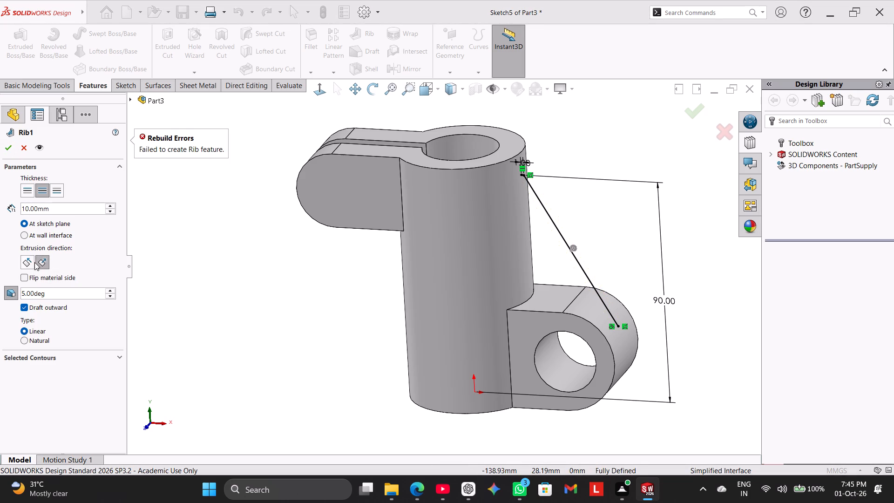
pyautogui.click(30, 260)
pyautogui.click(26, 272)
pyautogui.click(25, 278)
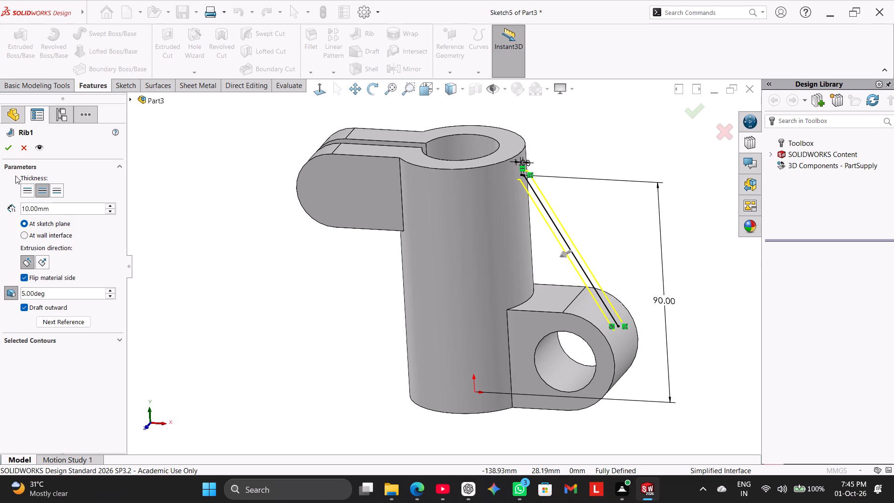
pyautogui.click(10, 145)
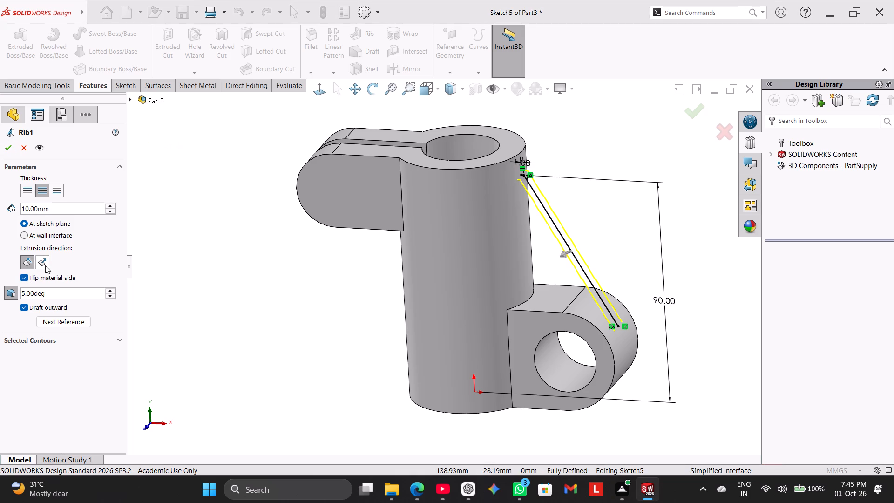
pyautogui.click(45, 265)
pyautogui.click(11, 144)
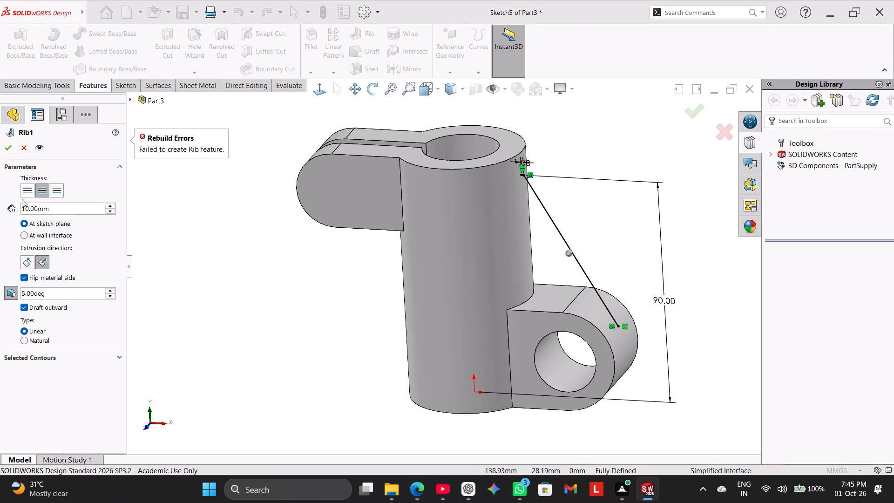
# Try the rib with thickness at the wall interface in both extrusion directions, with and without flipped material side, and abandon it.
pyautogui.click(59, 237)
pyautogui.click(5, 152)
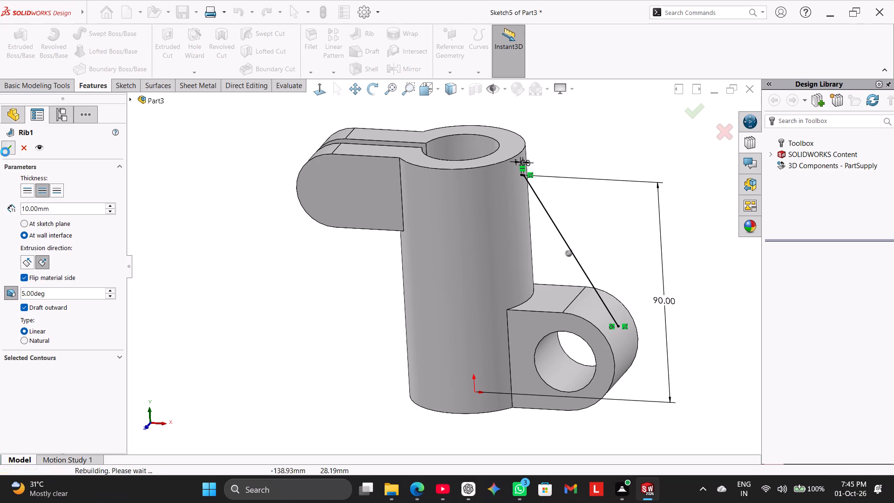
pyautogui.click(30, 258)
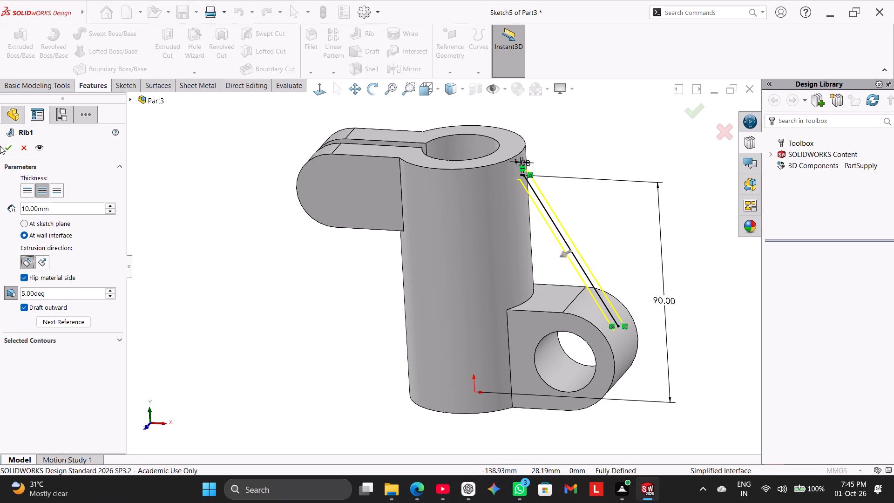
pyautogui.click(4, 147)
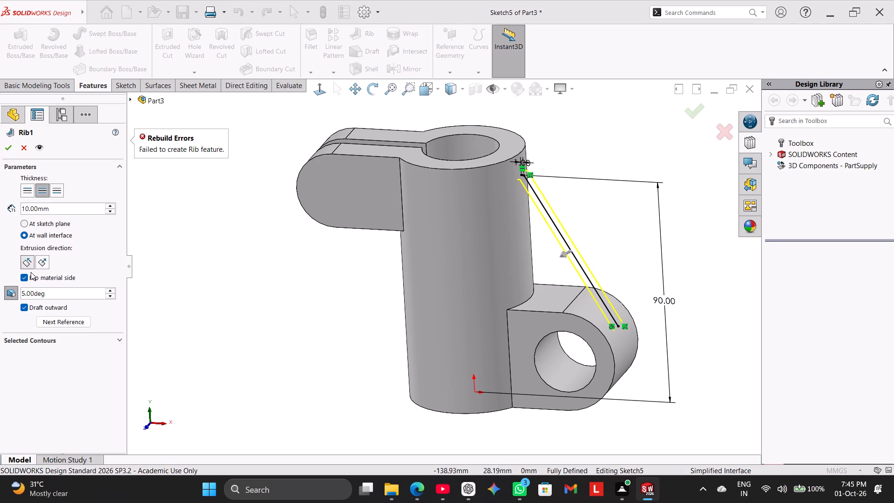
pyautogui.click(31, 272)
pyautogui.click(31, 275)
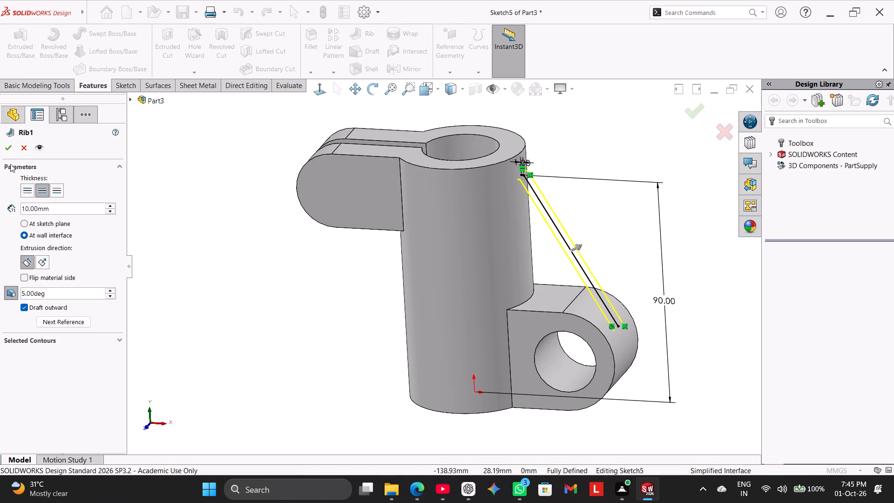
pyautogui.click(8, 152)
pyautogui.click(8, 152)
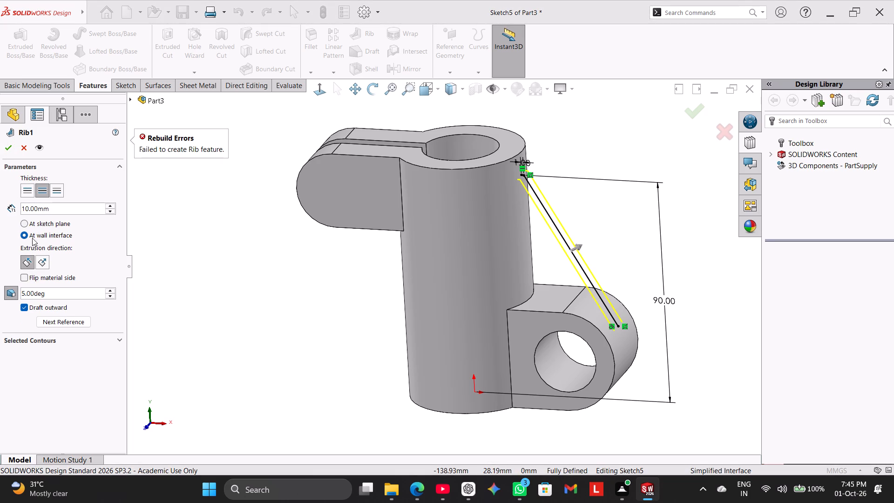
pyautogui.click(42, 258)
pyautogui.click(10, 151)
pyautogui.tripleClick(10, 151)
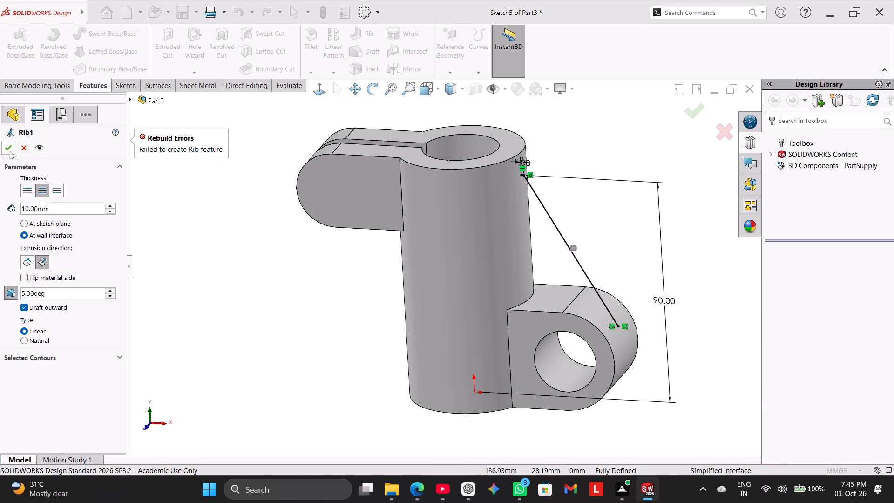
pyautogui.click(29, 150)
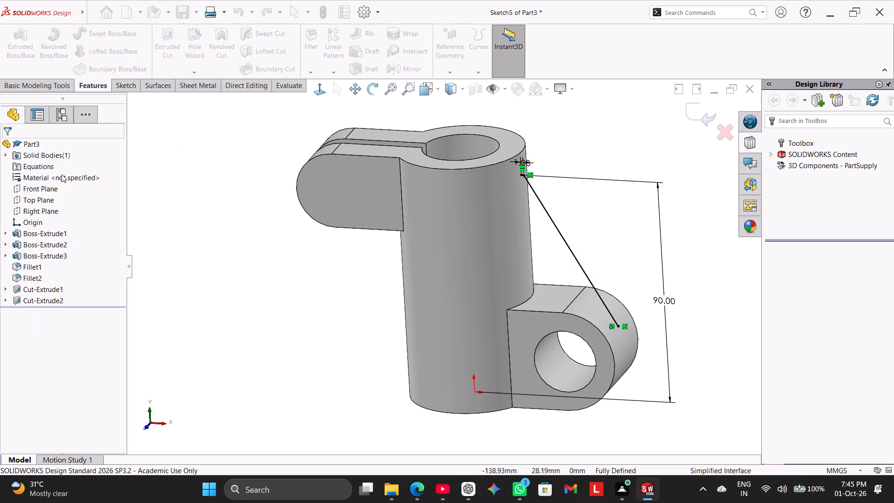
# Set the short horizontal line's length to 5 mm.
pyautogui.click(319, 86)
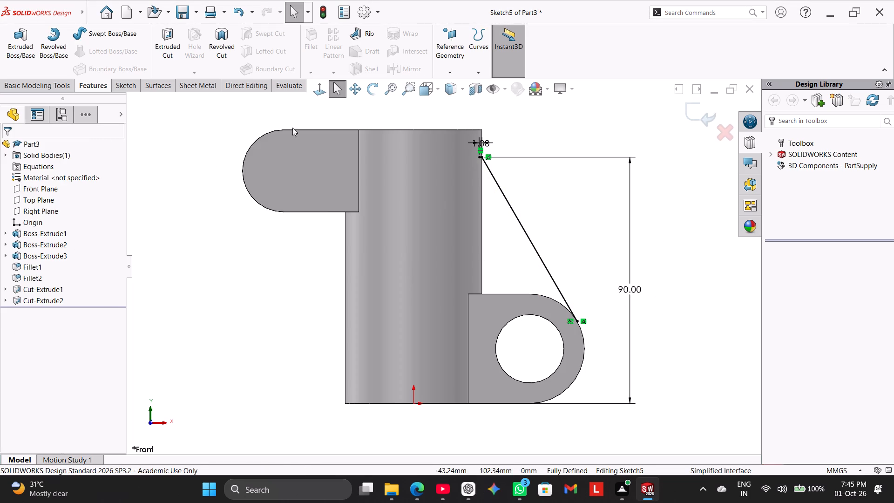
pyautogui.click(229, 212)
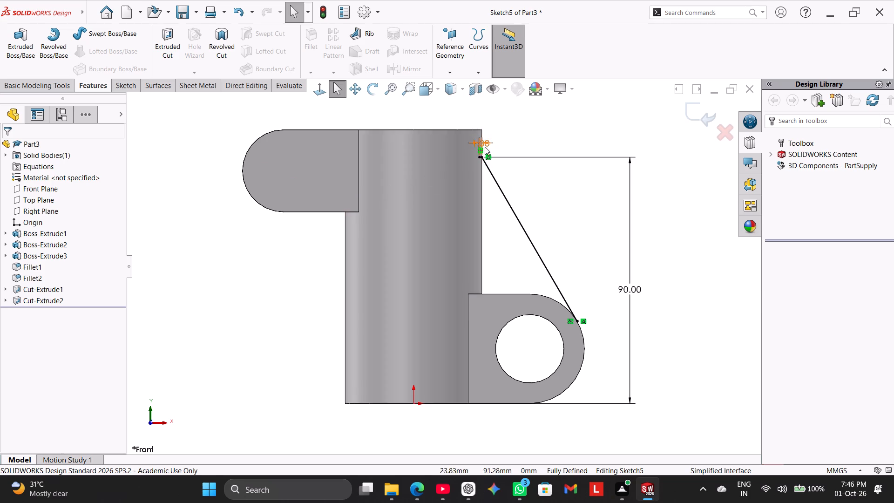
pyautogui.scroll(-3, 498, 127)
pyautogui.doubleClick(458, 181)
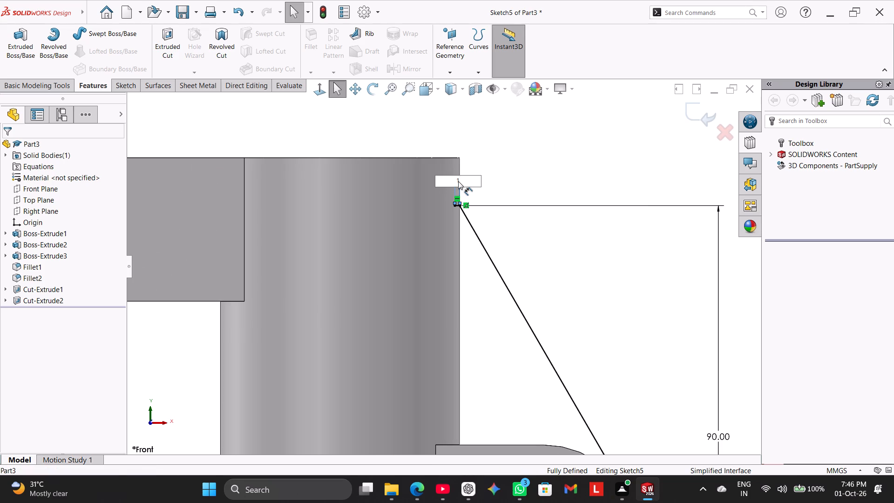
pyautogui.click(458, 181)
pyautogui.press('5')
pyautogui.press('Return')
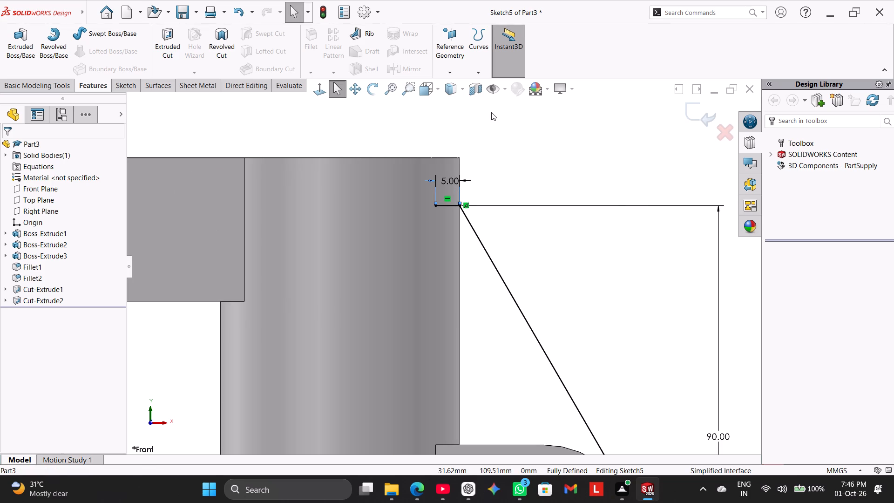
pyautogui.rightClick(572, 161)
pyautogui.click(546, 166)
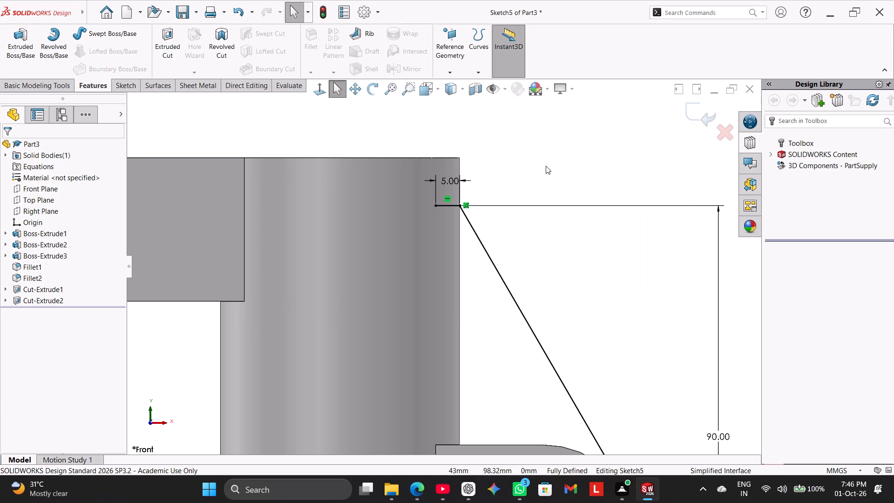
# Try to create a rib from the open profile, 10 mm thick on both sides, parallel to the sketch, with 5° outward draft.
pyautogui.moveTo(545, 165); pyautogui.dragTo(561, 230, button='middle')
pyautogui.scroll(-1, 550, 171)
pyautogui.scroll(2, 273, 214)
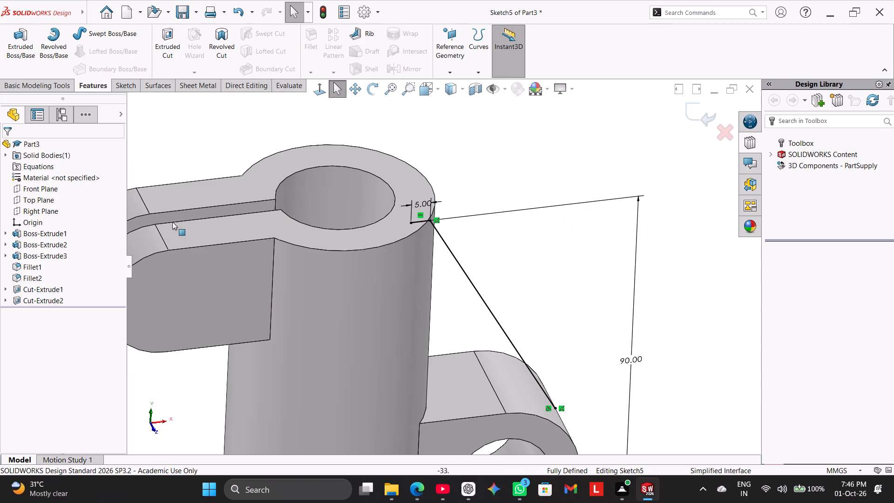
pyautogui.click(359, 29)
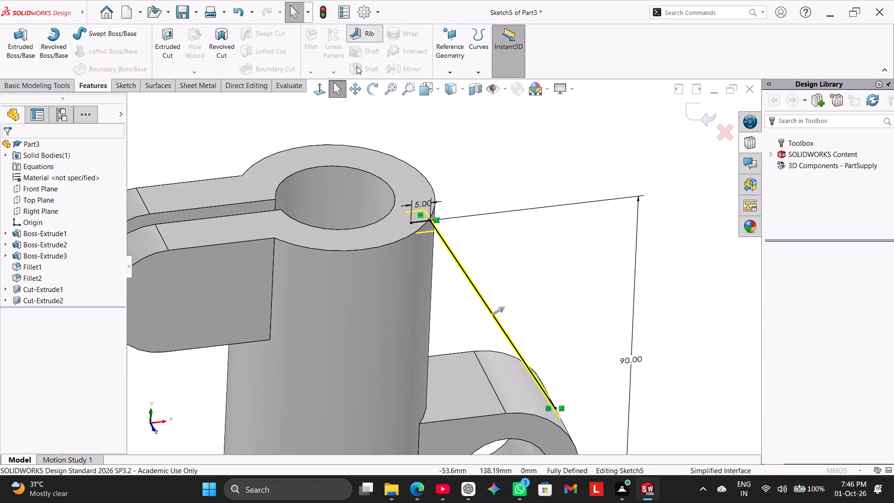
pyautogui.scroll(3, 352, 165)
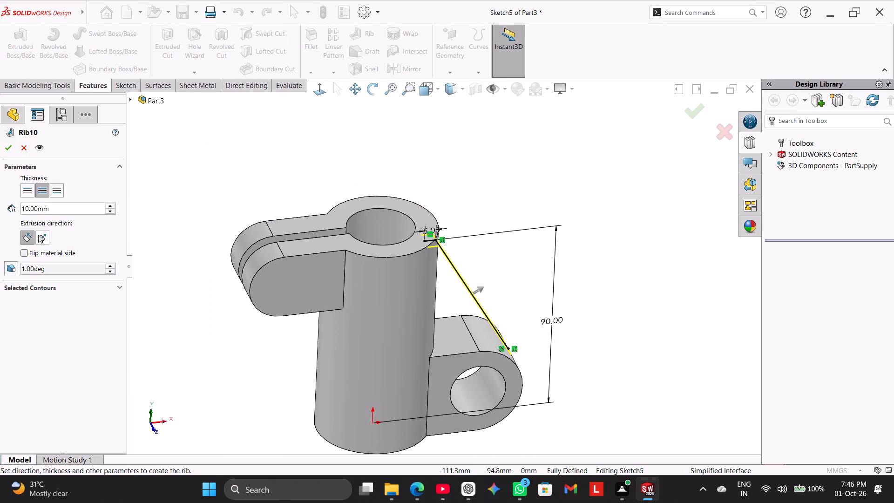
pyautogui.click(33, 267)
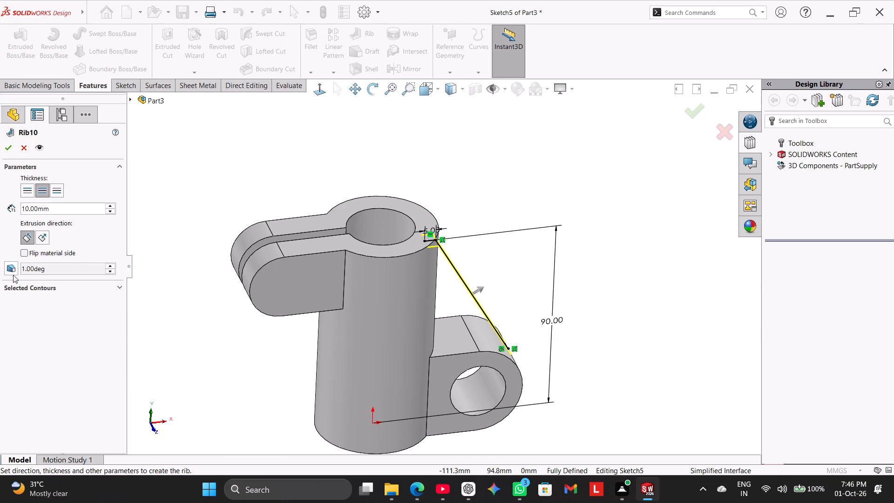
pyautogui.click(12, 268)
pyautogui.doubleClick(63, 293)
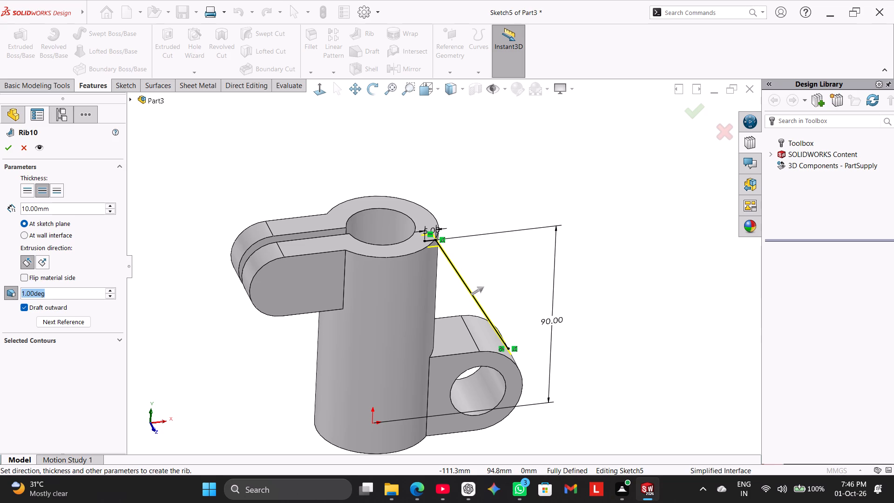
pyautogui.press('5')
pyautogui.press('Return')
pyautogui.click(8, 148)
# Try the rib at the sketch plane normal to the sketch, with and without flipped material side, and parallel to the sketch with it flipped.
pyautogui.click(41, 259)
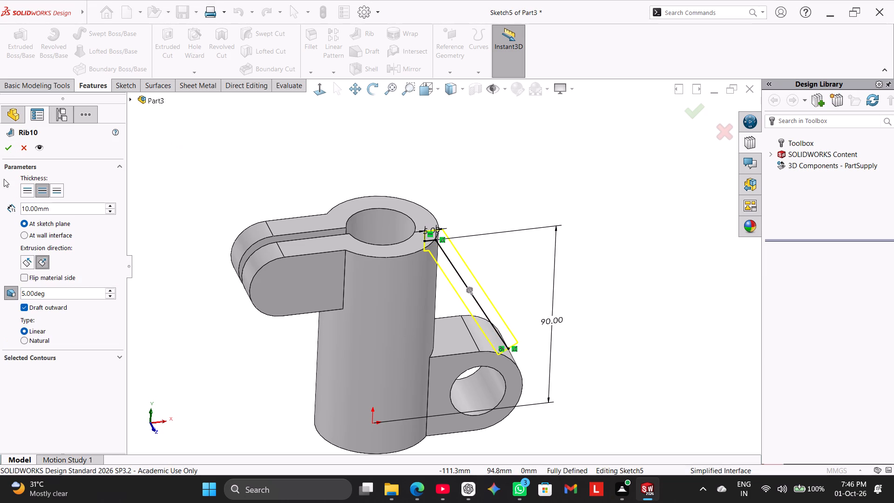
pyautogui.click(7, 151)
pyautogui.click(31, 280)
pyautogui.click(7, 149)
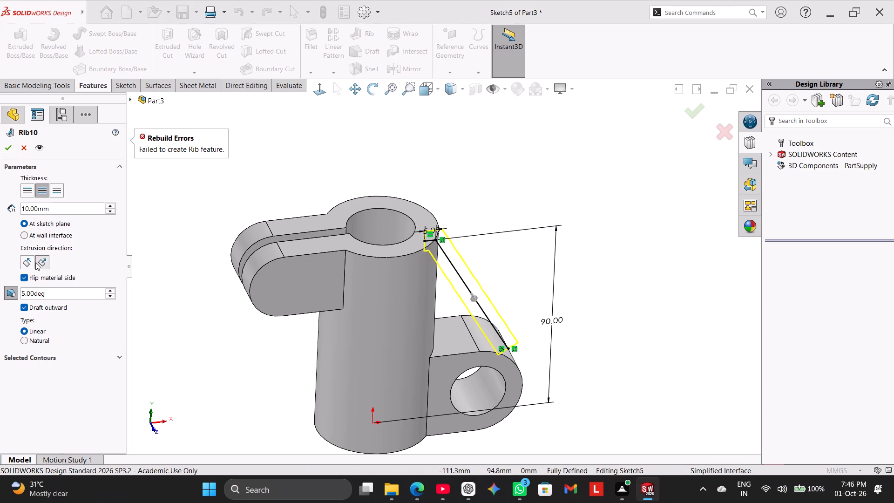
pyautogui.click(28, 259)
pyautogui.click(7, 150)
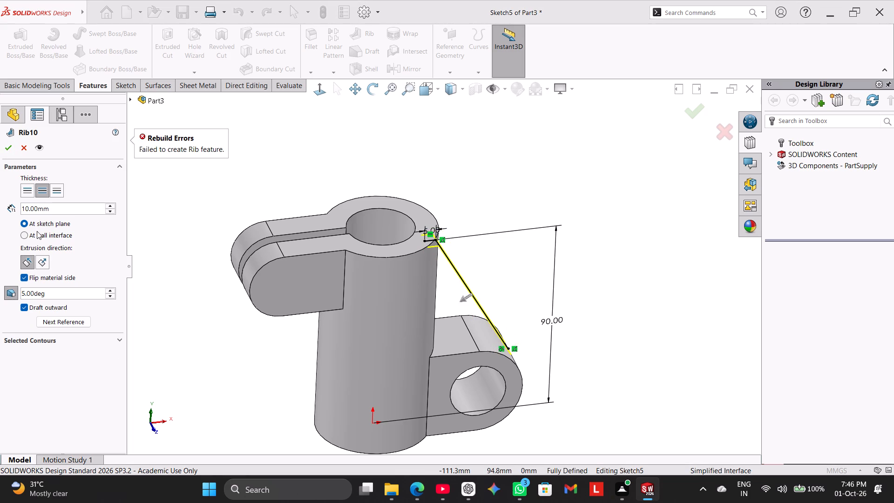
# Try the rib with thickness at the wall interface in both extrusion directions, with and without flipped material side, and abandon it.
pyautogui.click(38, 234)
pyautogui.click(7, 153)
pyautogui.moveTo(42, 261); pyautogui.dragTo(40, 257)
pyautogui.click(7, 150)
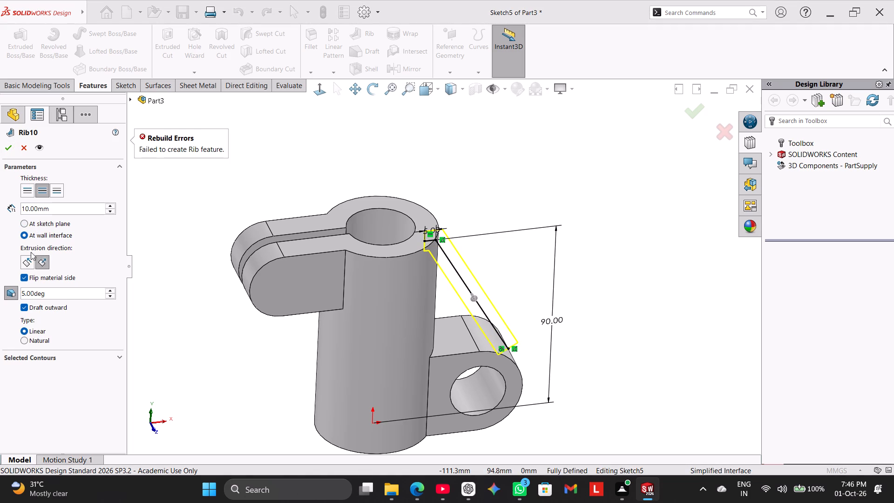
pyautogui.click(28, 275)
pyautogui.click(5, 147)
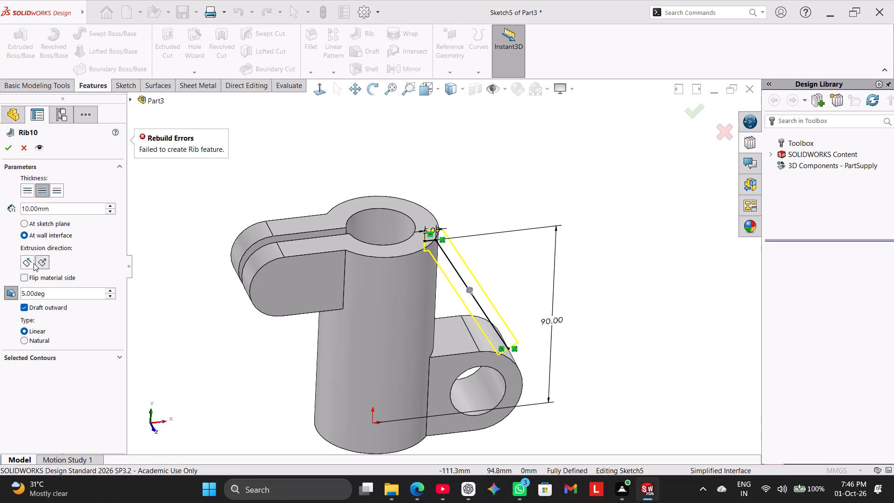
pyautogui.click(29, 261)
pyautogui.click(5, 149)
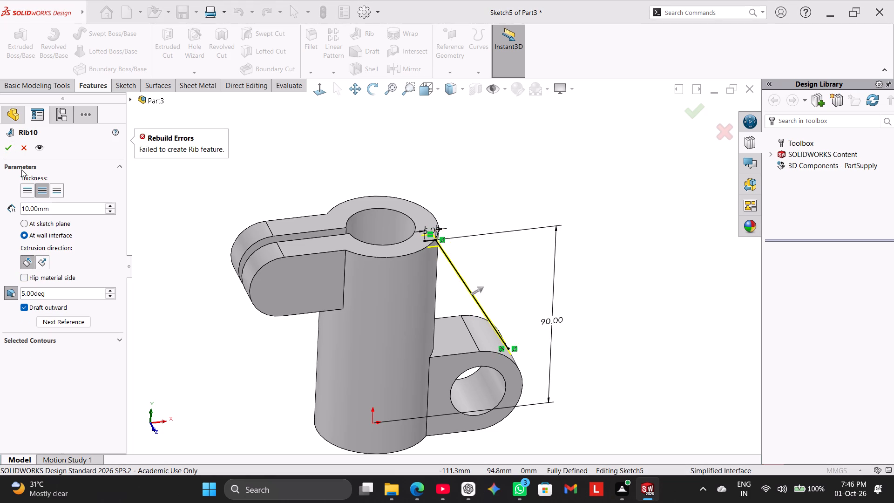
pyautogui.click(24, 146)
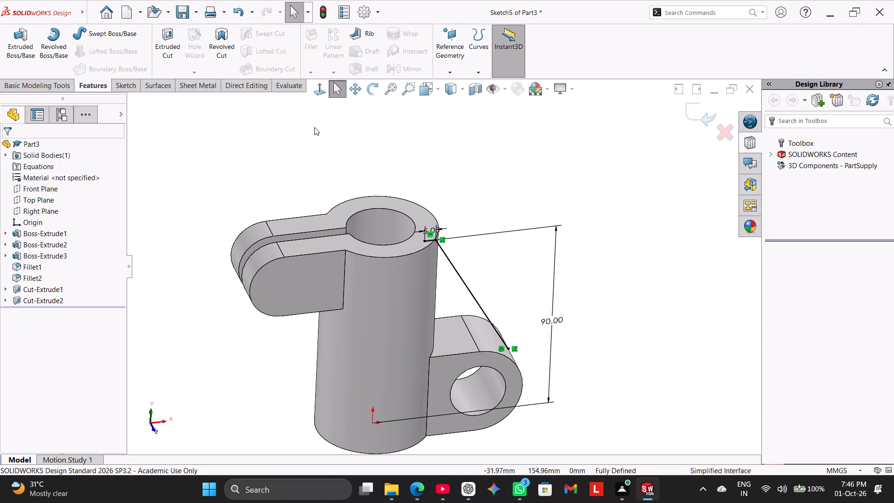
# Sketch a horizontal line about 7 mm long from the sloping line's lower end inward over the lower arm.
pyautogui.click(320, 95)
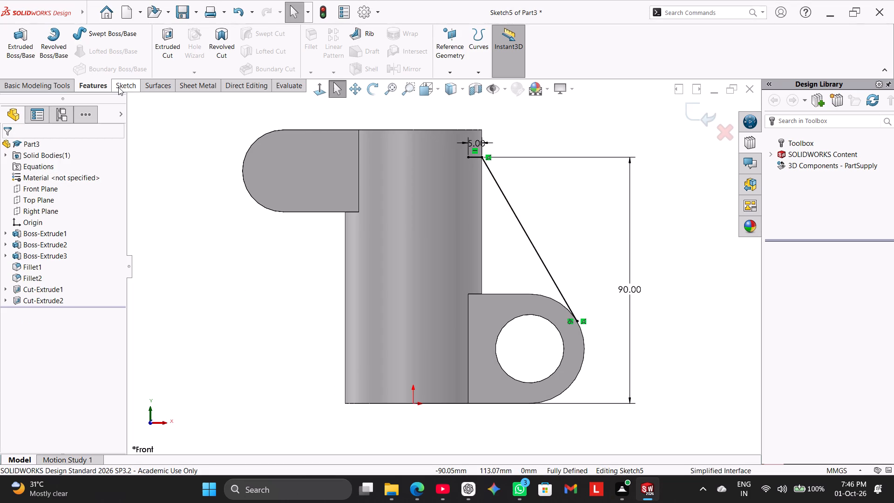
pyautogui.click(118, 87)
pyautogui.click(74, 37)
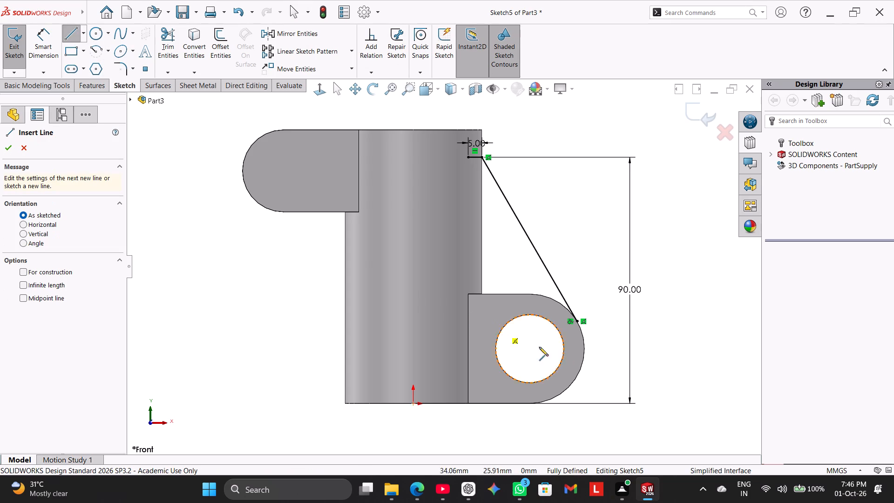
pyautogui.click(577, 320)
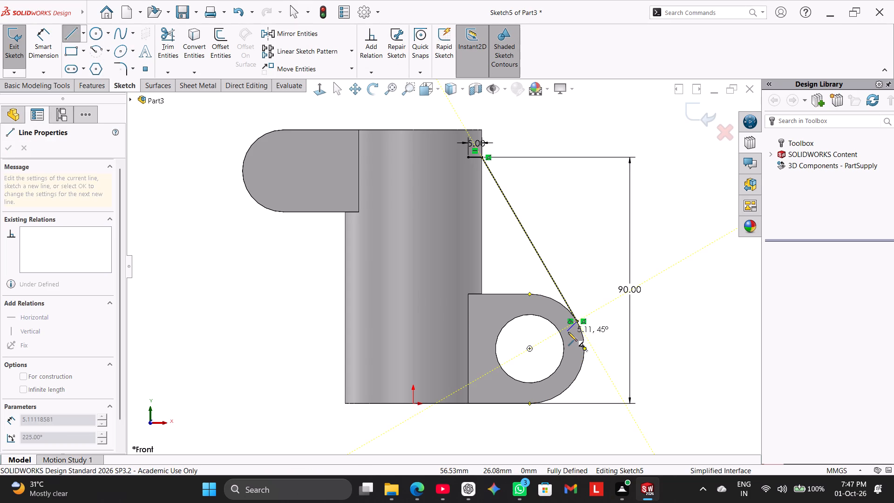
pyautogui.click(557, 322)
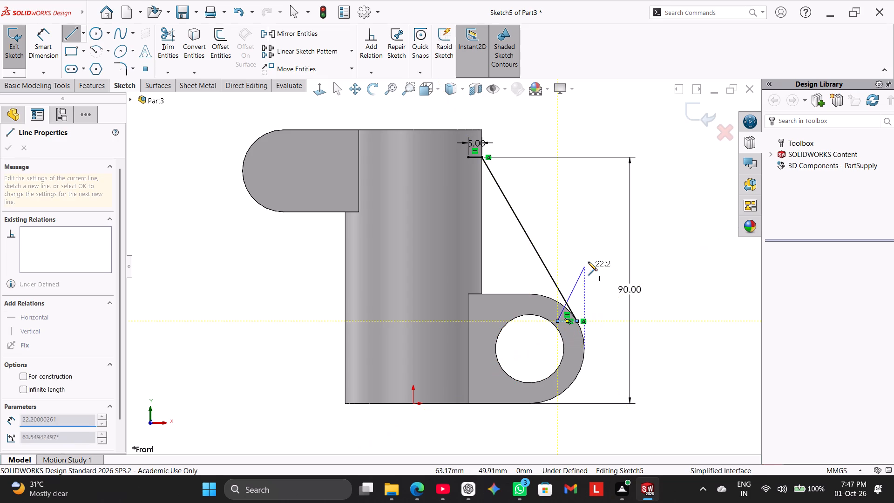
pyautogui.rightClick(588, 262)
pyautogui.click(606, 269)
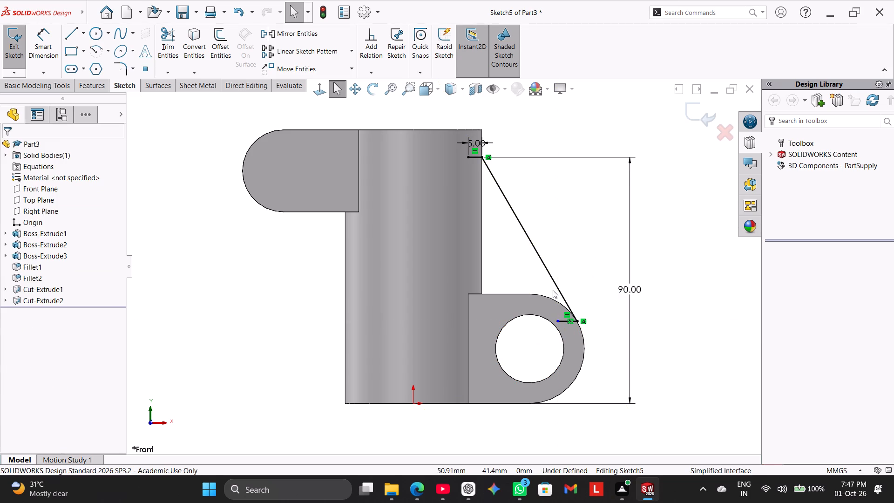
# Set the lower horizontal line's length to 5 mm.
pyautogui.click(55, 51)
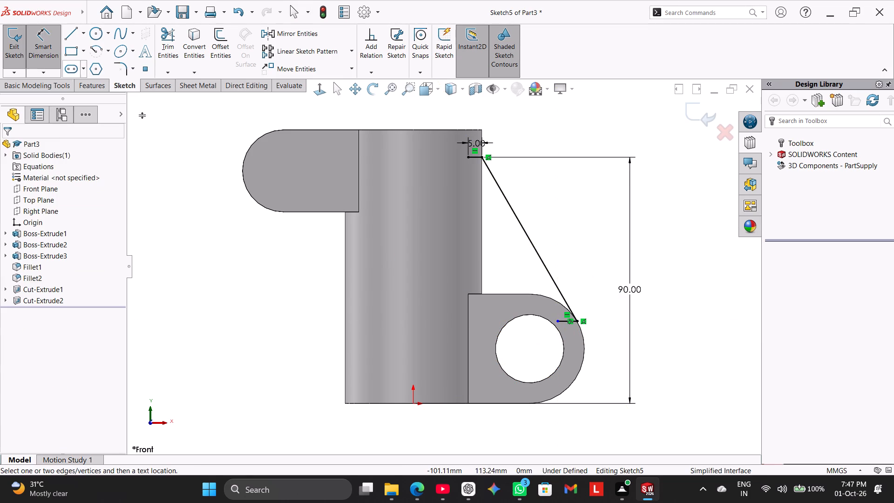
pyautogui.click(567, 319)
pyautogui.click(570, 339)
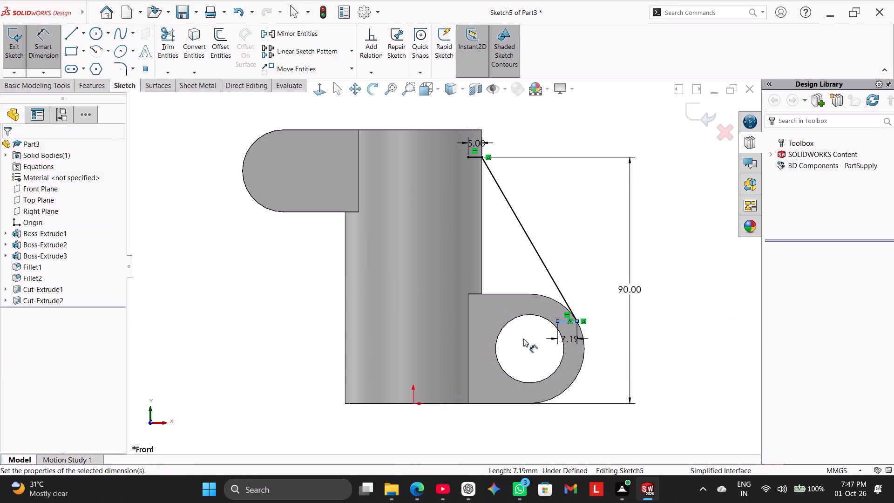
pyautogui.press('5')
pyautogui.press('Return')
pyautogui.rightClick(238, 290)
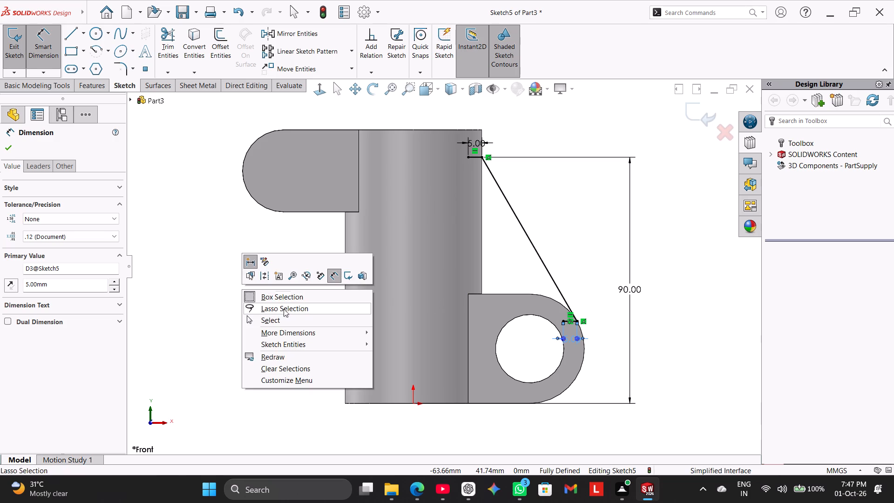
pyautogui.click(290, 318)
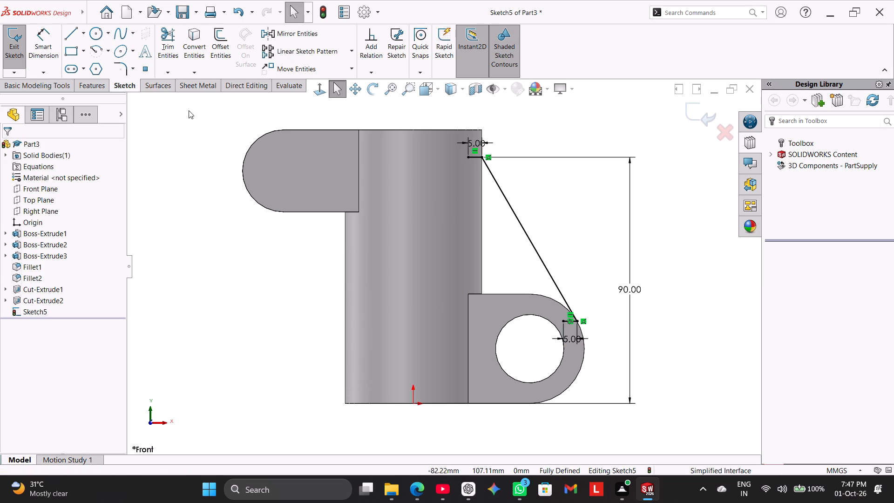
# Try to create a rib from the extended profile, 10 mm thick on both sides, parallel to the sketch, with 5° outward draft.
pyautogui.click(96, 81)
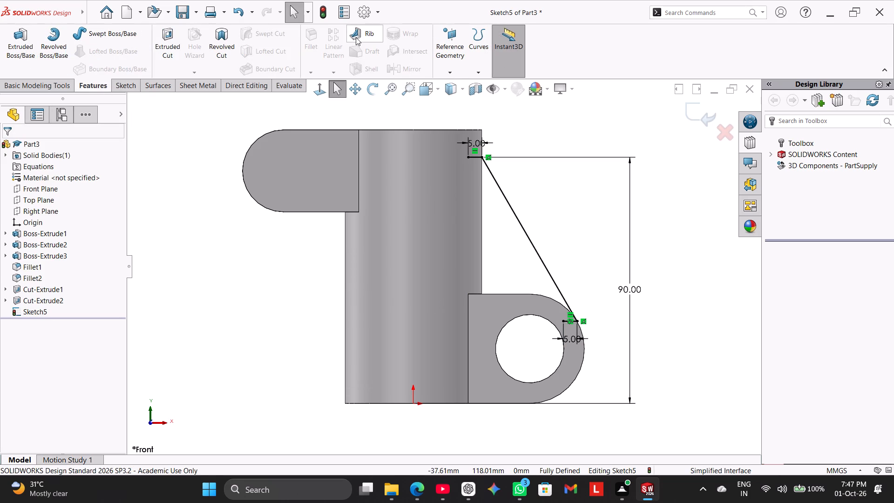
pyautogui.click(356, 37)
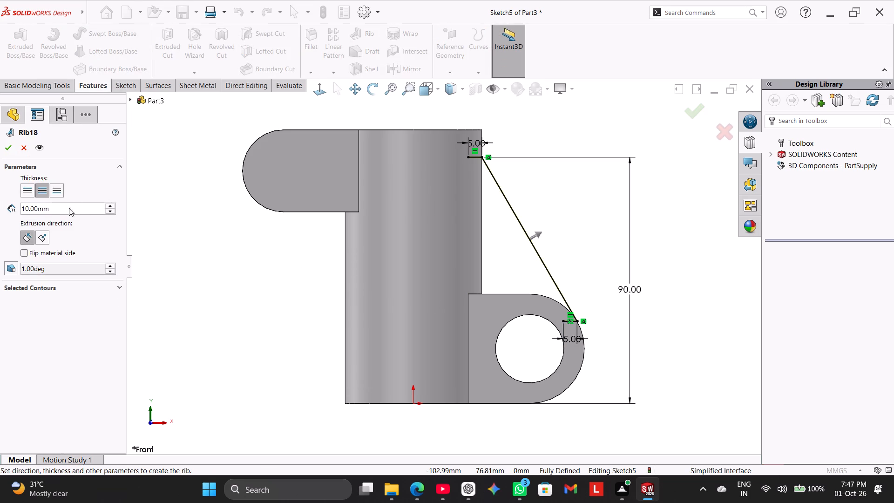
pyautogui.click(40, 266)
pyautogui.click(14, 266)
pyautogui.click(51, 289)
pyautogui.tripleClick(53, 292)
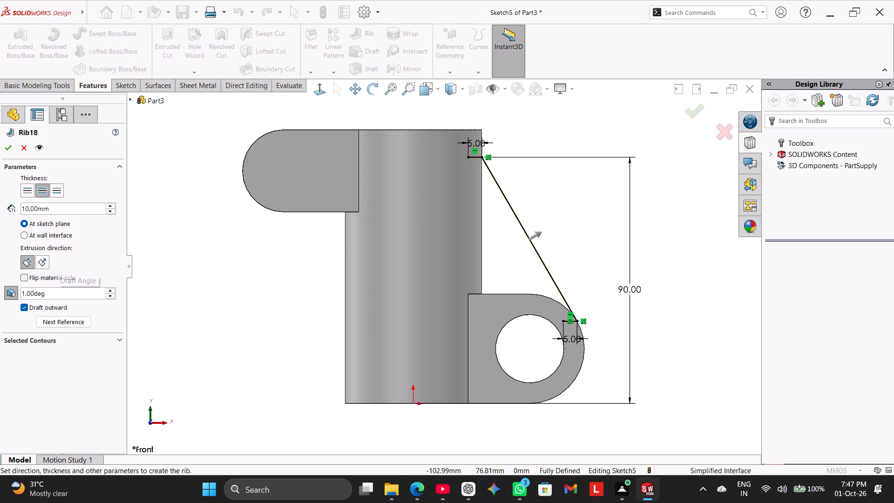
pyautogui.click(53, 292)
pyautogui.press('5')
pyautogui.press('Return')
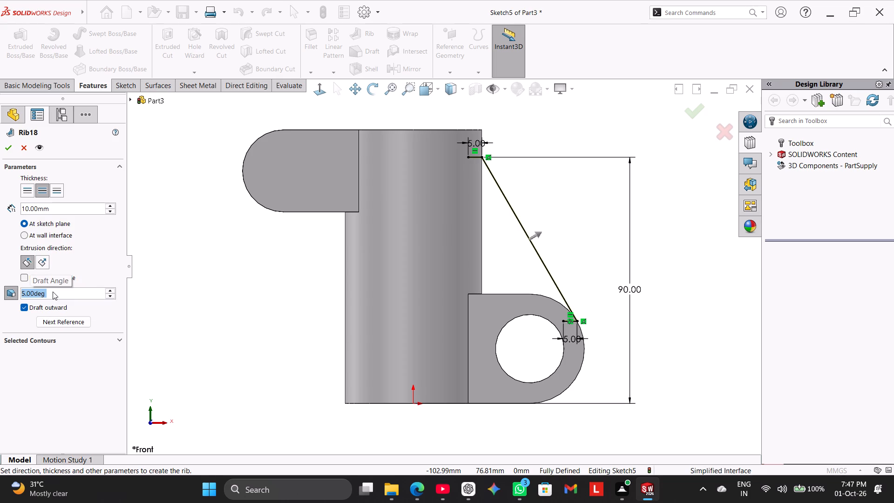
pyautogui.click(4, 145)
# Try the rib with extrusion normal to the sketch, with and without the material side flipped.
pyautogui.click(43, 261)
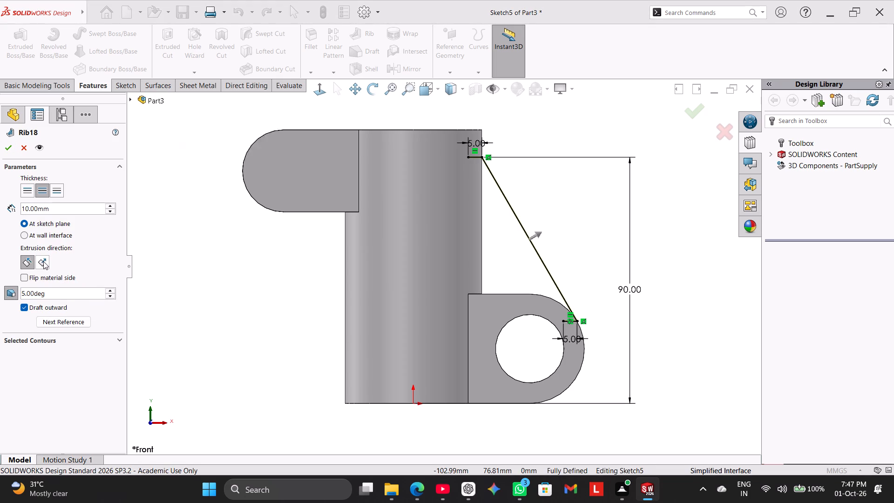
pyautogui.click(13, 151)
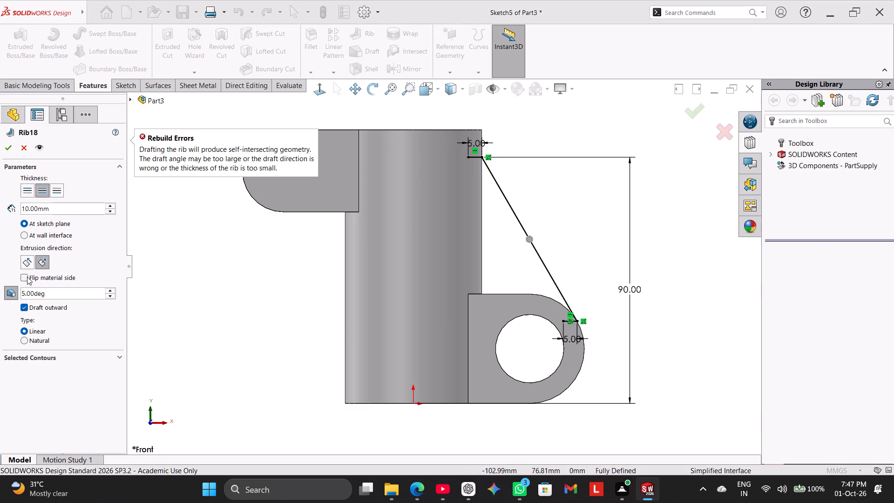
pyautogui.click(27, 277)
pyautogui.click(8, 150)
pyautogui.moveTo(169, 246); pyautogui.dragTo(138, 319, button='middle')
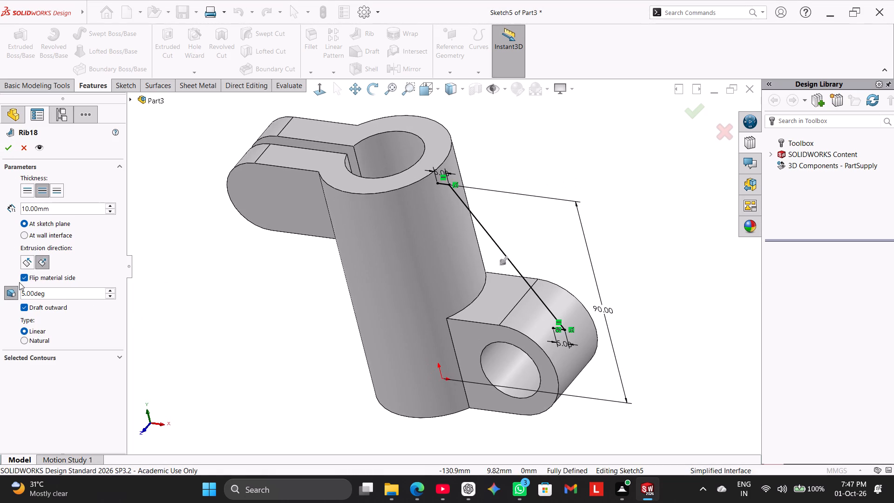
# Switch the rib back to extrusion parallel to the sketch with flipped material side, and try it with 5° outward draft.
pyautogui.click(25, 266)
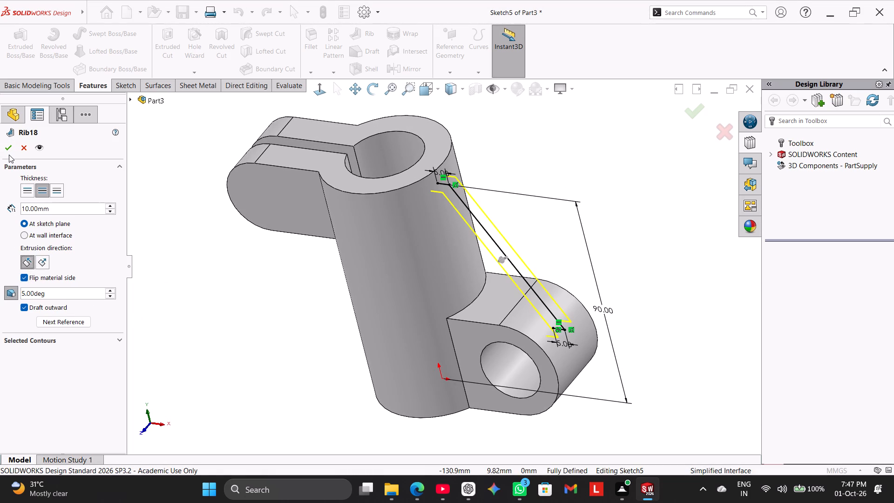
pyautogui.click(9, 155)
pyautogui.click(9, 154)
pyautogui.tripleClick(9, 146)
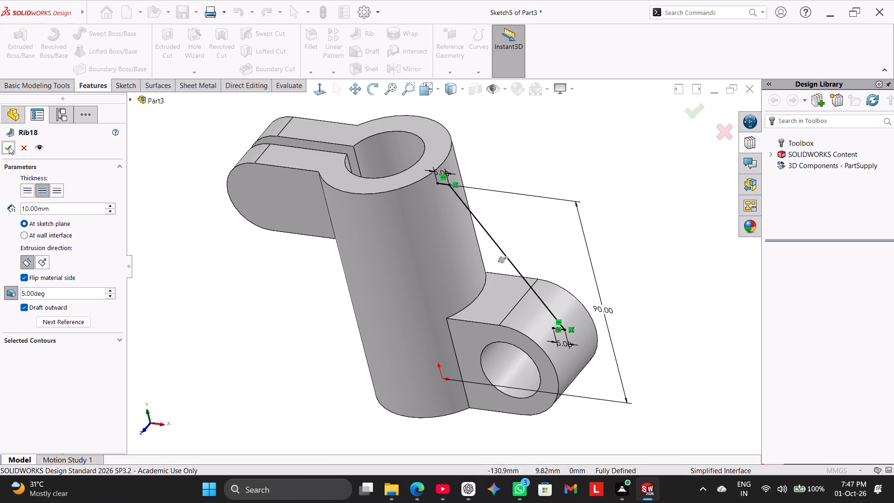
pyautogui.click(9, 146)
pyautogui.click(9, 146)
pyautogui.tripleClick(9, 146)
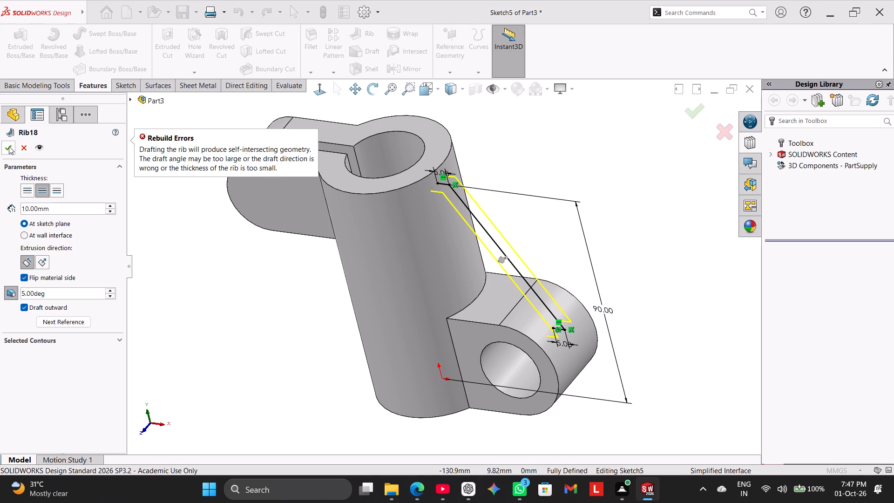
pyautogui.tripleClick(9, 146)
pyautogui.tripleClick(9, 146)
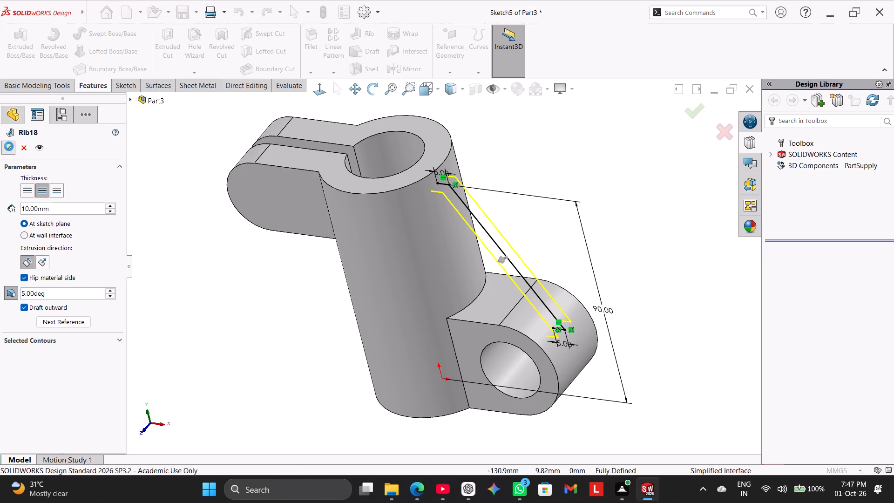
pyautogui.tripleClick(9, 146)
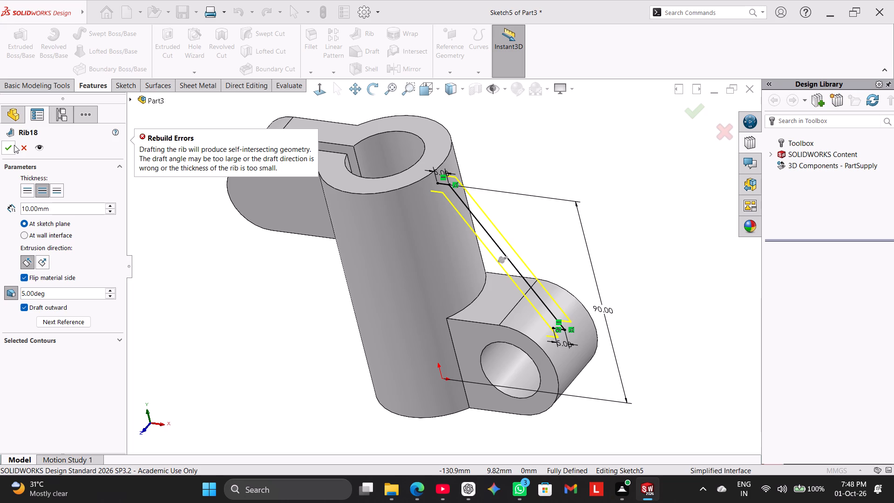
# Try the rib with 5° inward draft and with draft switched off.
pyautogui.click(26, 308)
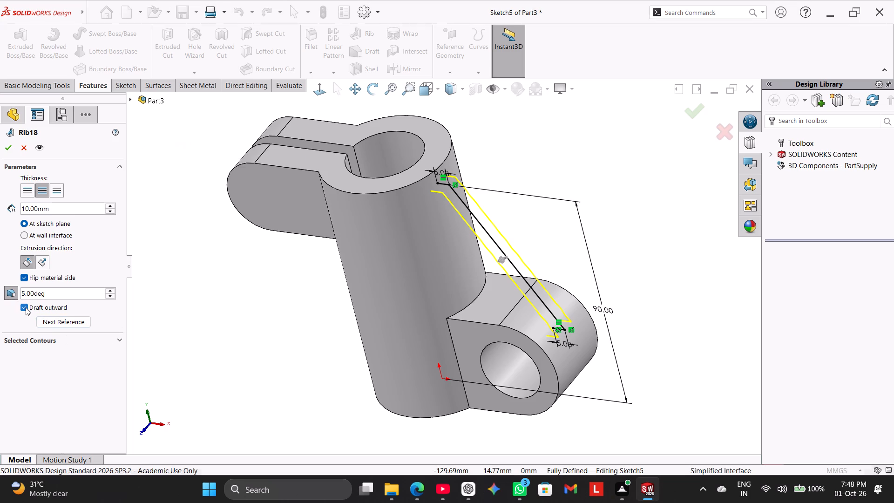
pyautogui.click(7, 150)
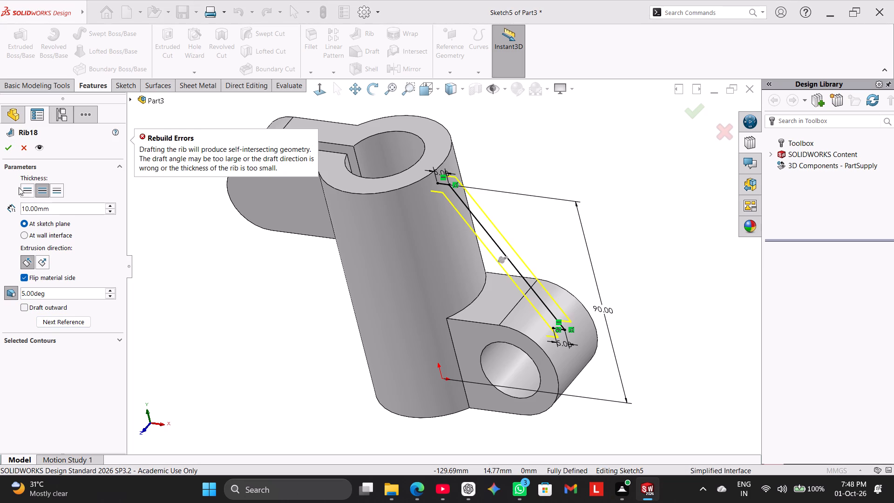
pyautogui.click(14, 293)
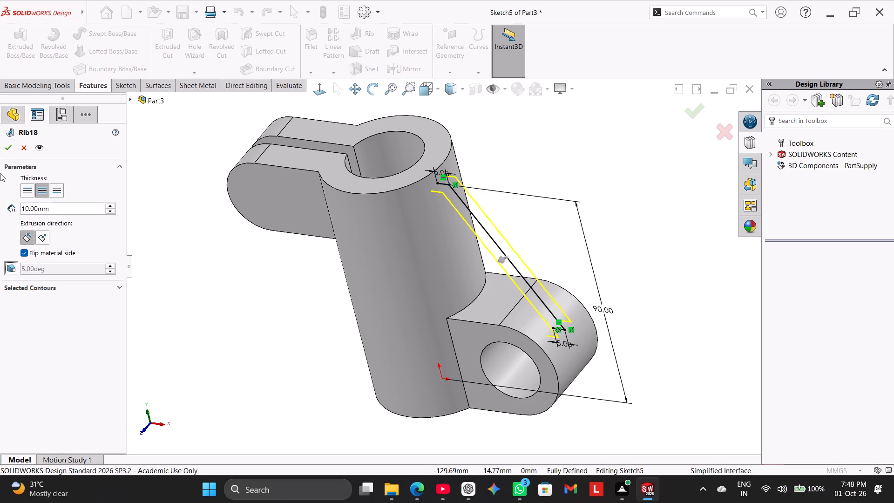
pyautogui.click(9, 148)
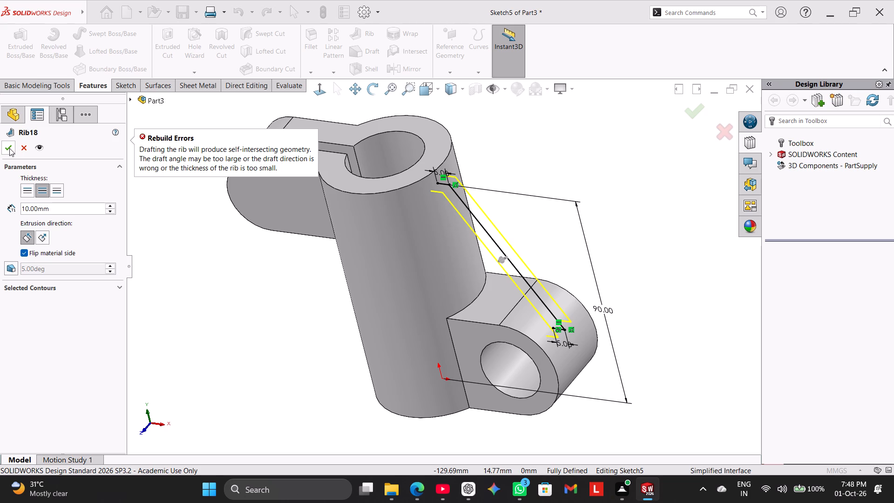
# Create the 10 mm rib parallel to the sketch with flipped material side and a 1° inward draft.
pyautogui.click(11, 267)
pyautogui.doubleClick(51, 298)
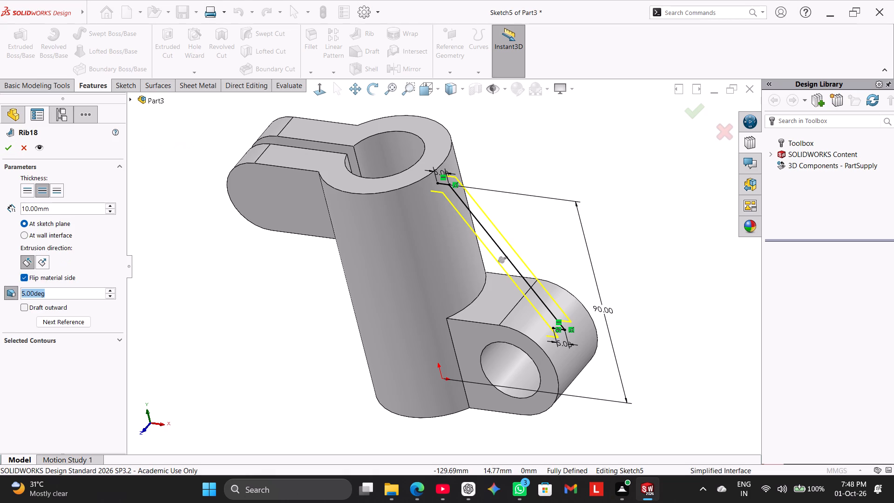
pyautogui.press('1')
pyautogui.press('Return')
pyautogui.click(9, 153)
pyautogui.click(307, 395)
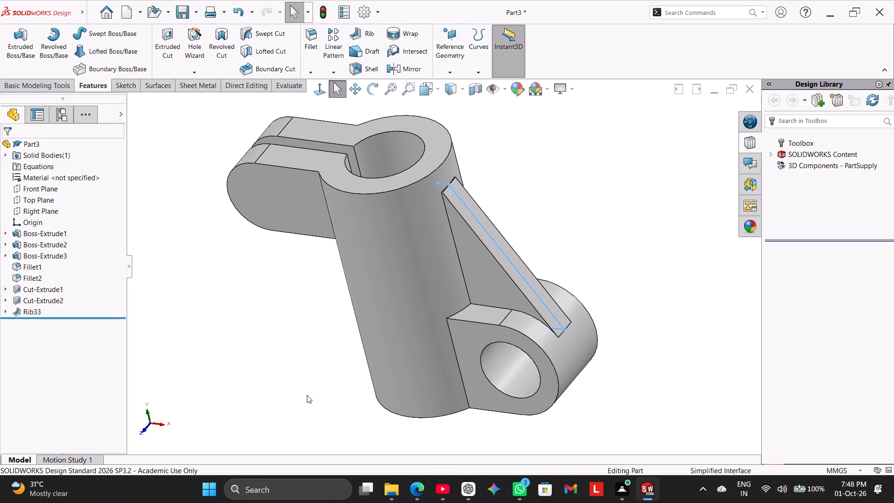
# Edit the rib feature and set its draft angle to 5°.
pyautogui.moveTo(311, 394); pyautogui.dragTo(332, 379, button='middle')
pyautogui.scroll(-3, 509, 198)
pyautogui.scroll(-3, 463, 177)
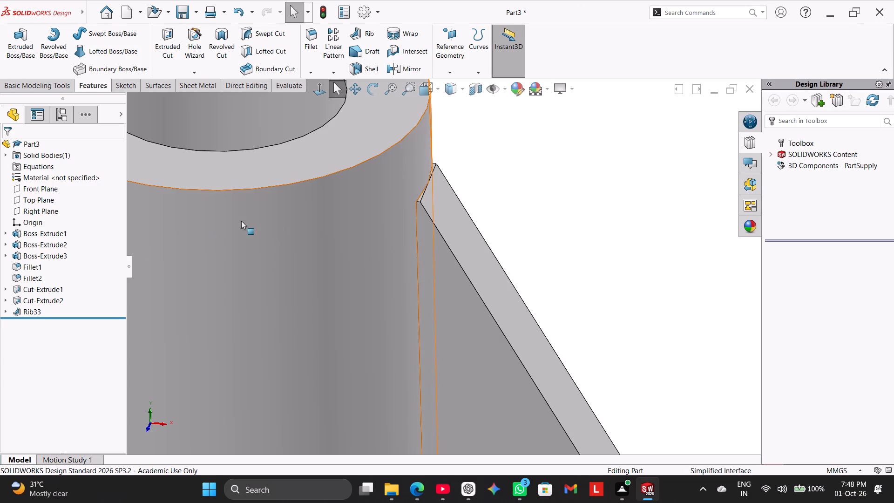
pyautogui.rightClick(29, 308)
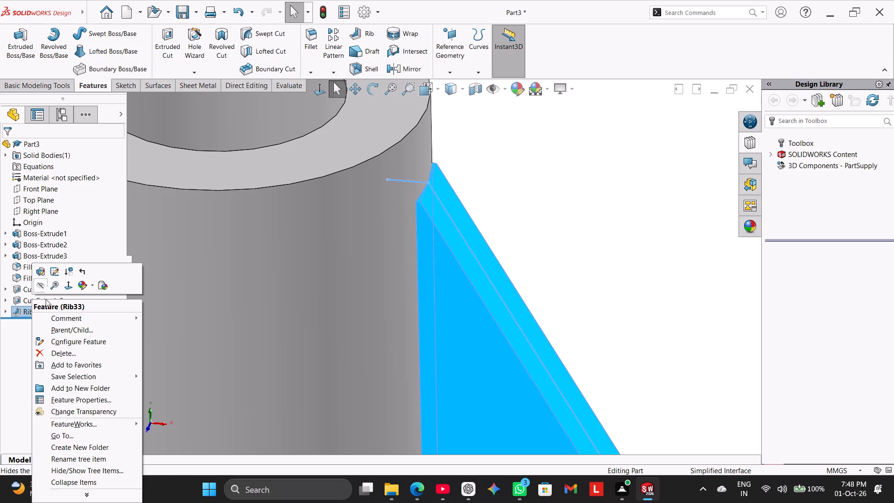
pyautogui.click(37, 270)
pyautogui.scroll(4, 368, 328)
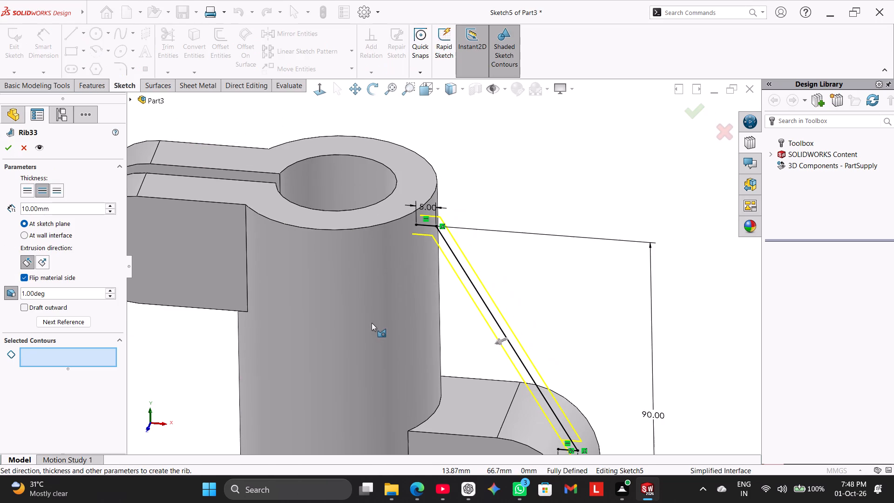
pyautogui.moveTo(231, 367); pyautogui.dragTo(237, 330, button='middle')
pyautogui.scroll(2, 237, 330)
pyautogui.doubleClick(72, 296)
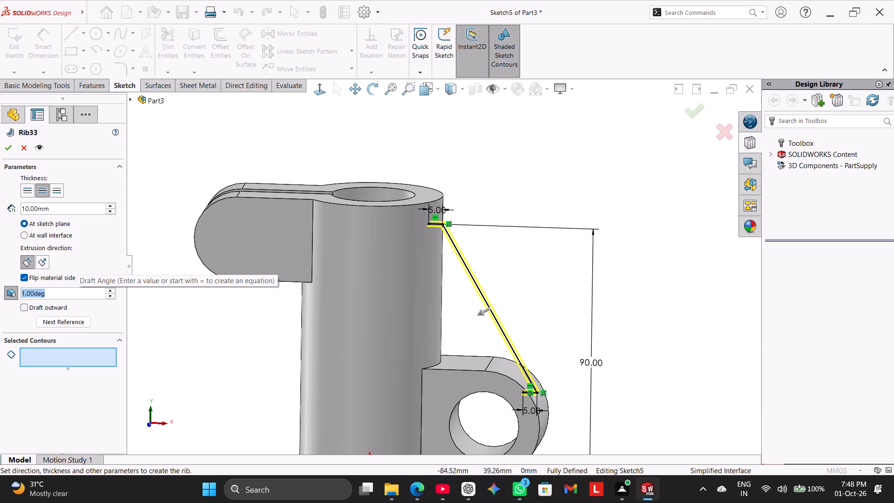
pyautogui.press('5')
pyautogui.press('Return')
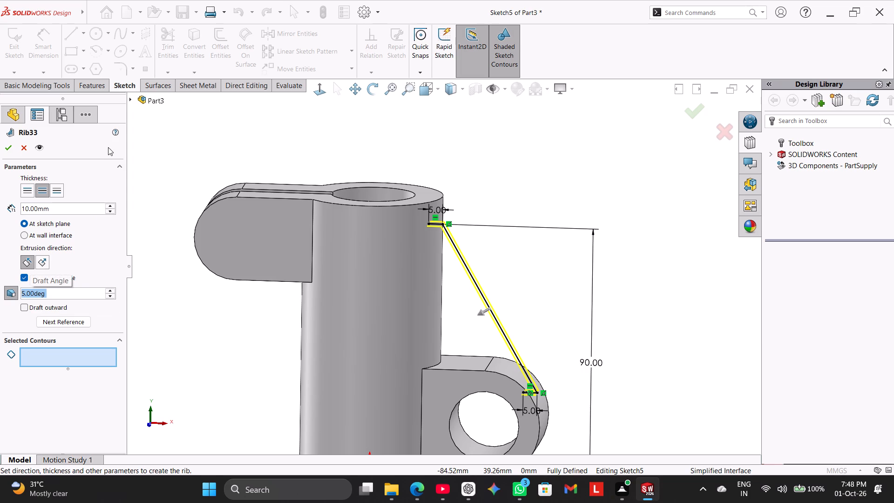
pyautogui.click(11, 148)
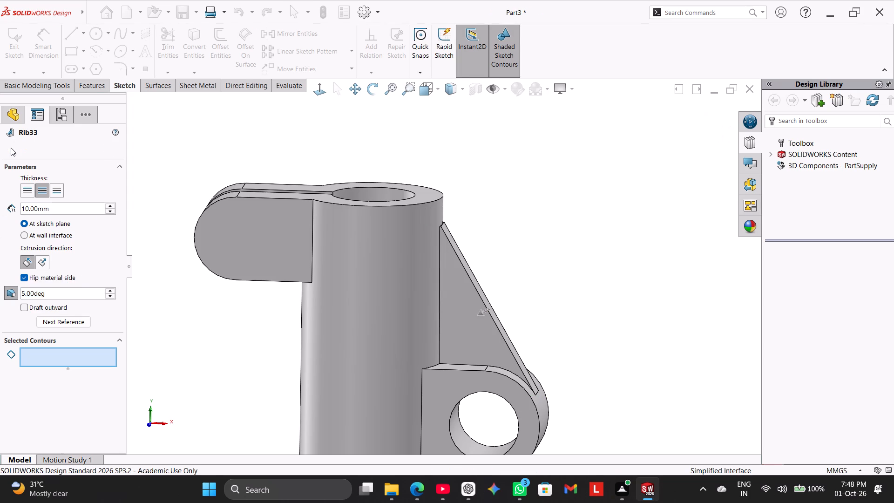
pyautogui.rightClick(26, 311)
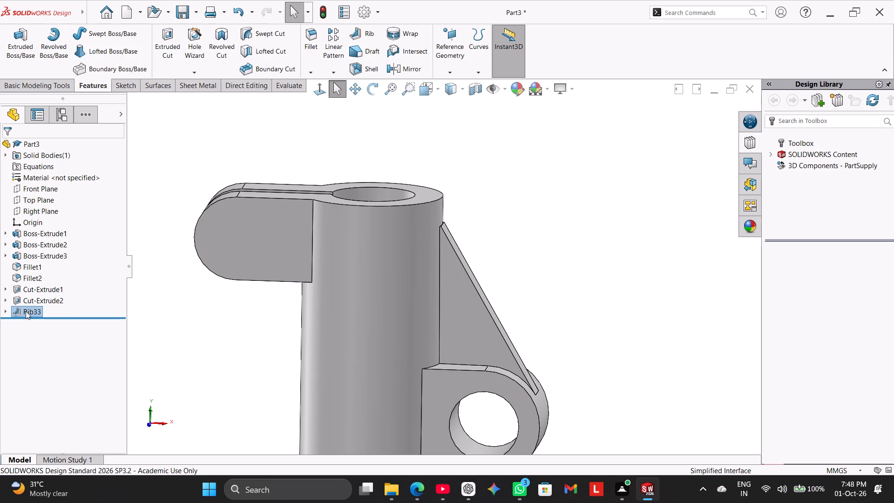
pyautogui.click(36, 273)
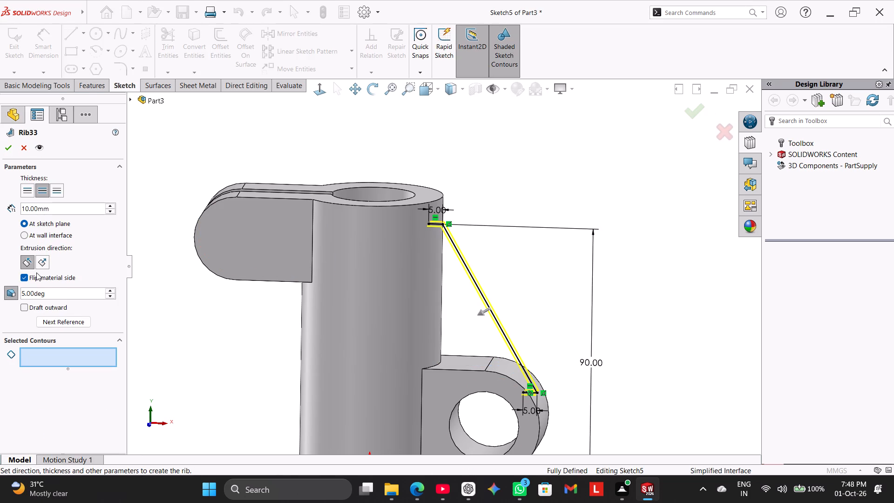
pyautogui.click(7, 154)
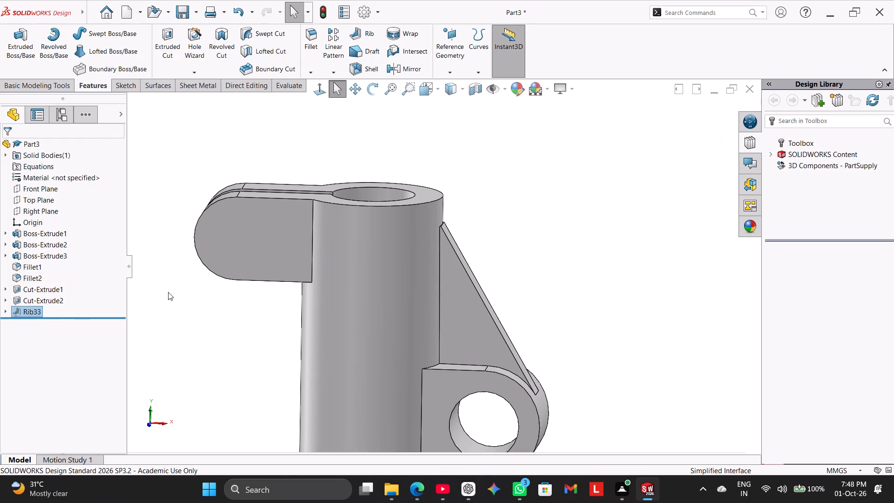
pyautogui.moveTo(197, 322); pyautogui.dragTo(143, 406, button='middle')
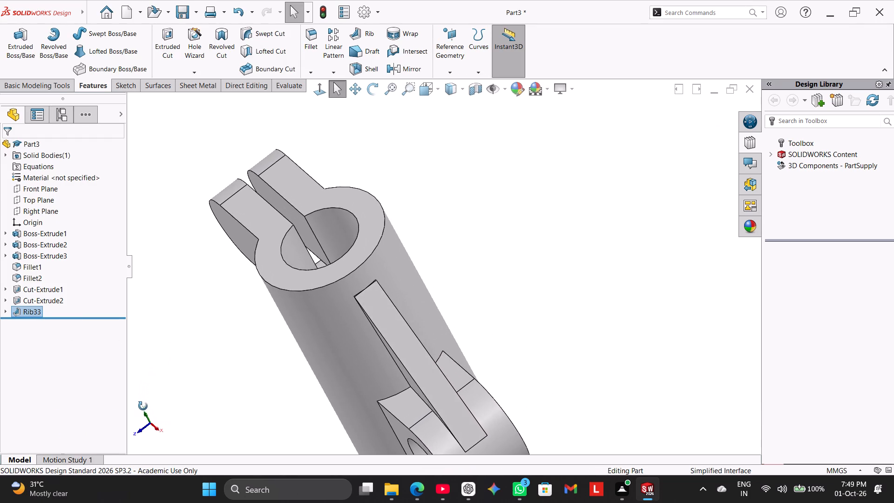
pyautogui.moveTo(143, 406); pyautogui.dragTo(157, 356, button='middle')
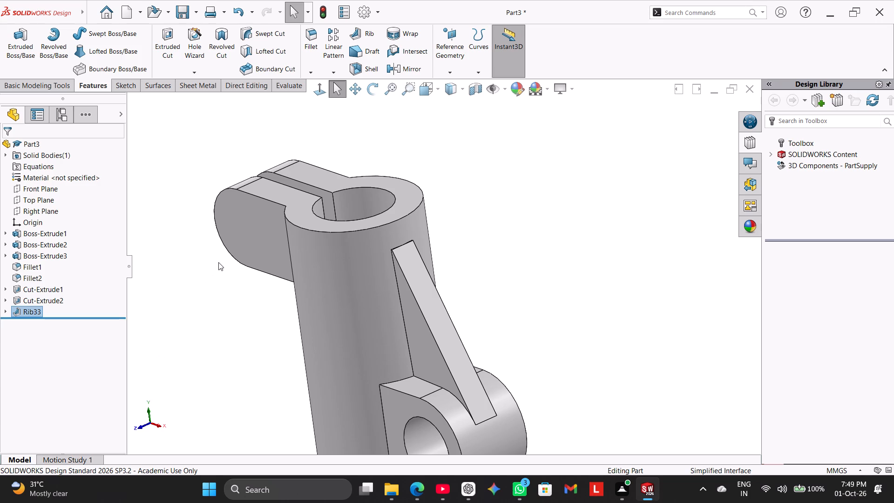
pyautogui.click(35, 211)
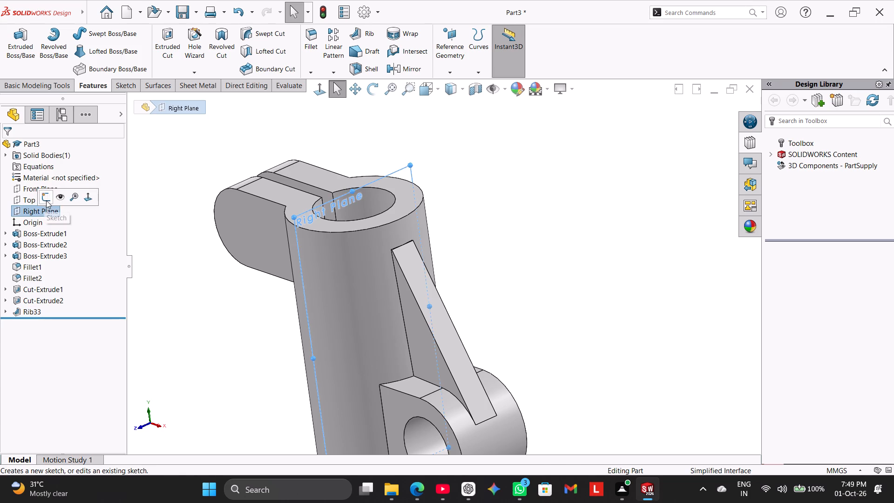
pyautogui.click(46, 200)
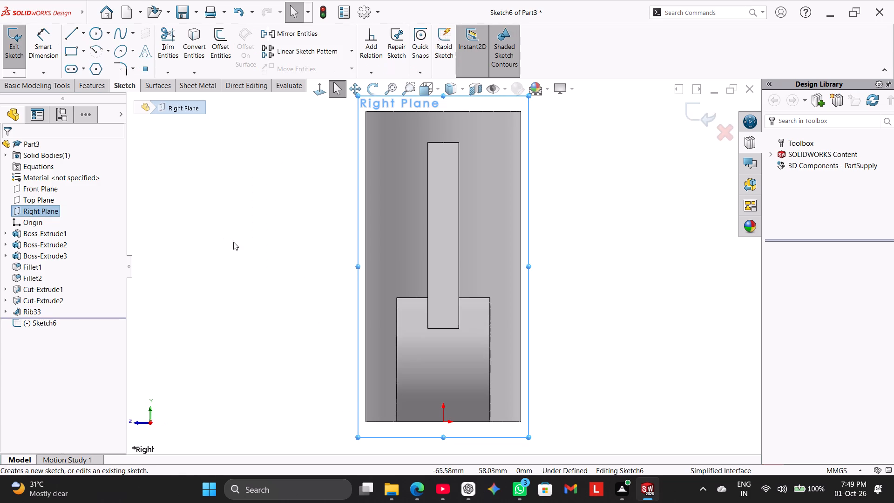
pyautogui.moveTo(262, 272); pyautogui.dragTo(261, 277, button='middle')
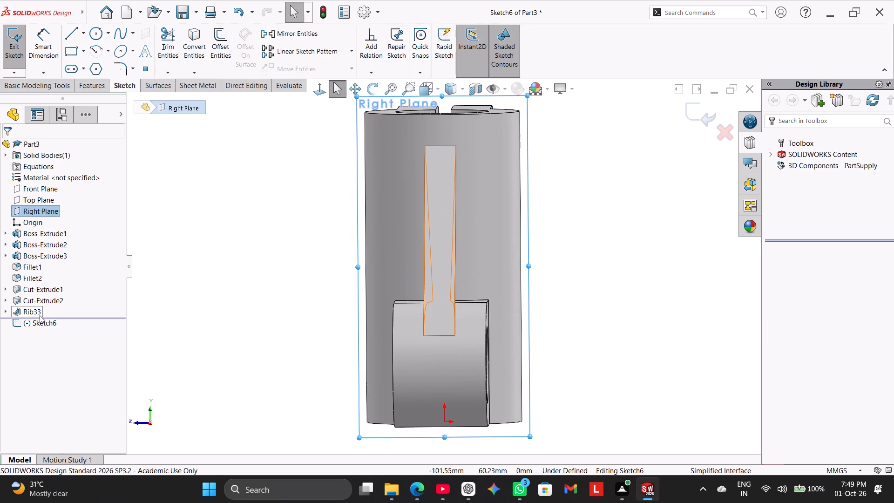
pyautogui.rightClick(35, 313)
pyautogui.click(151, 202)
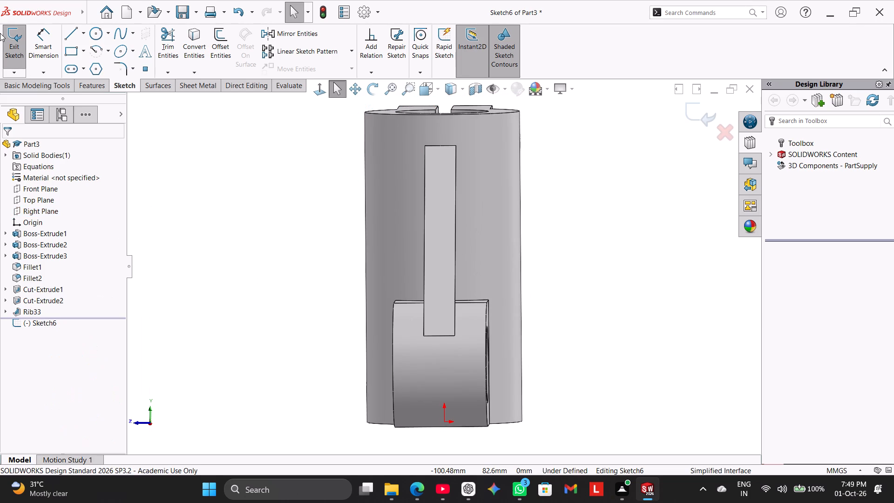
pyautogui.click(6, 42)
# Edit the rib feature so that its draft is applied outward.
pyautogui.rightClick(35, 312)
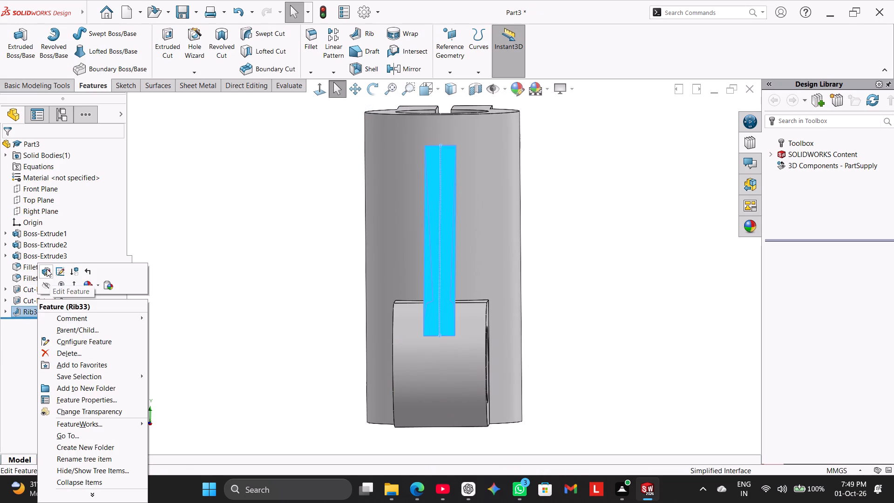
pyautogui.click(46, 268)
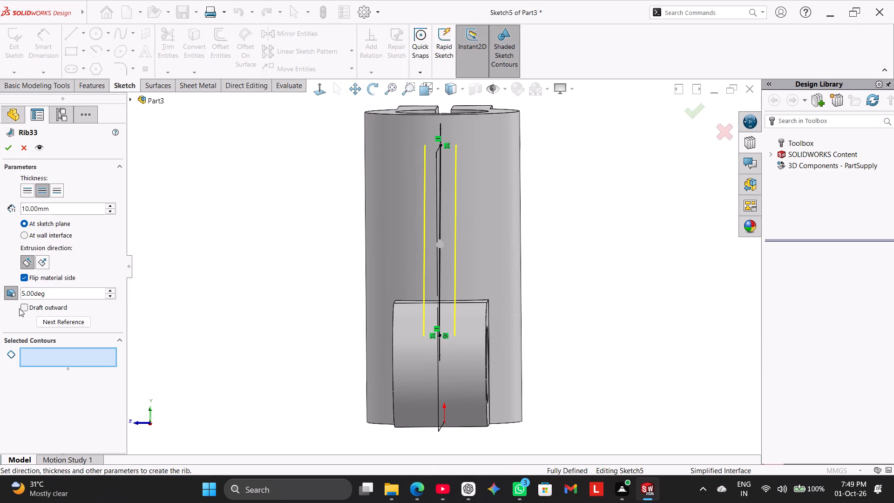
pyautogui.click(20, 307)
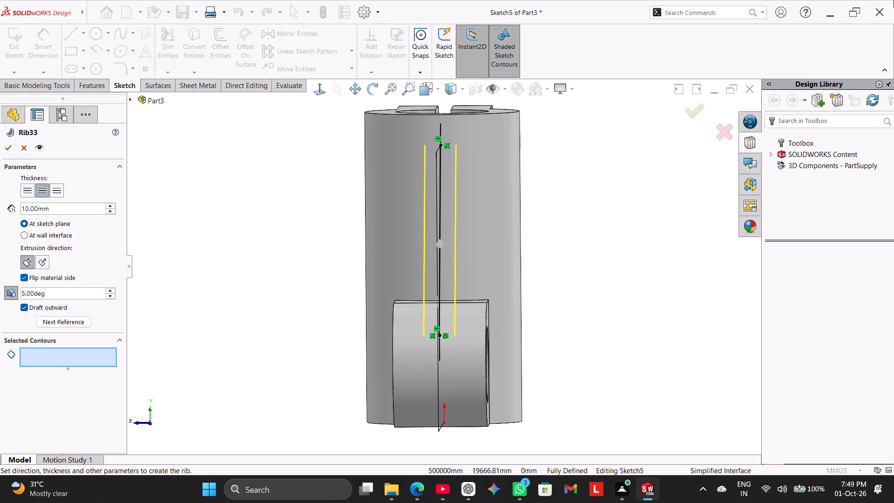
pyautogui.click(14, 150)
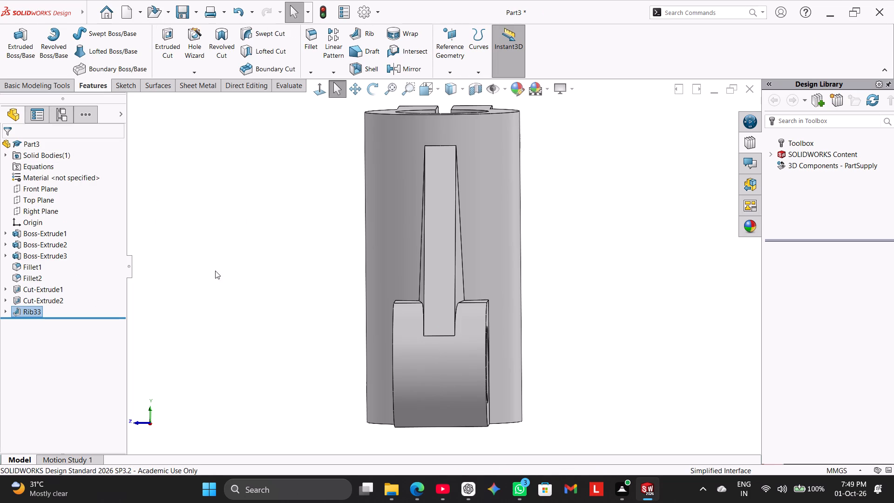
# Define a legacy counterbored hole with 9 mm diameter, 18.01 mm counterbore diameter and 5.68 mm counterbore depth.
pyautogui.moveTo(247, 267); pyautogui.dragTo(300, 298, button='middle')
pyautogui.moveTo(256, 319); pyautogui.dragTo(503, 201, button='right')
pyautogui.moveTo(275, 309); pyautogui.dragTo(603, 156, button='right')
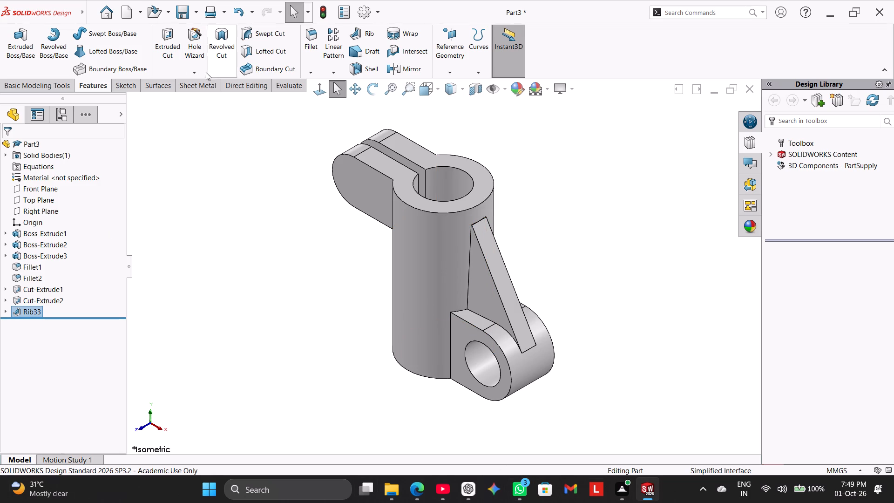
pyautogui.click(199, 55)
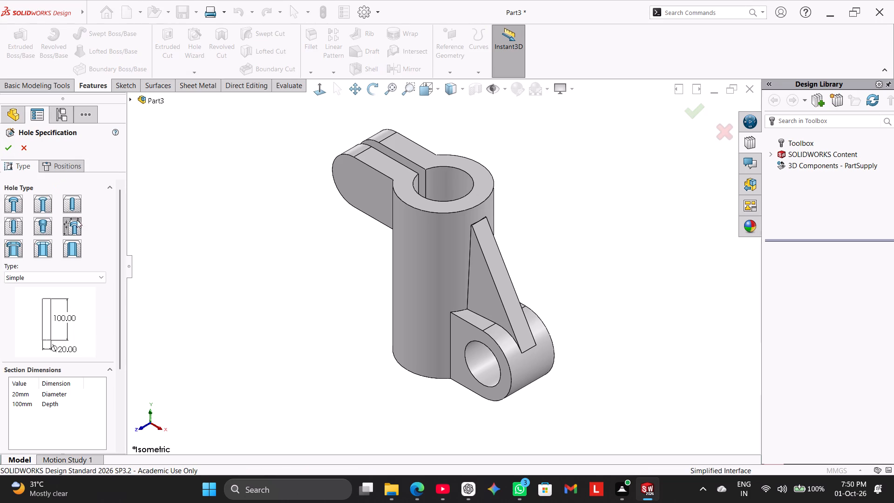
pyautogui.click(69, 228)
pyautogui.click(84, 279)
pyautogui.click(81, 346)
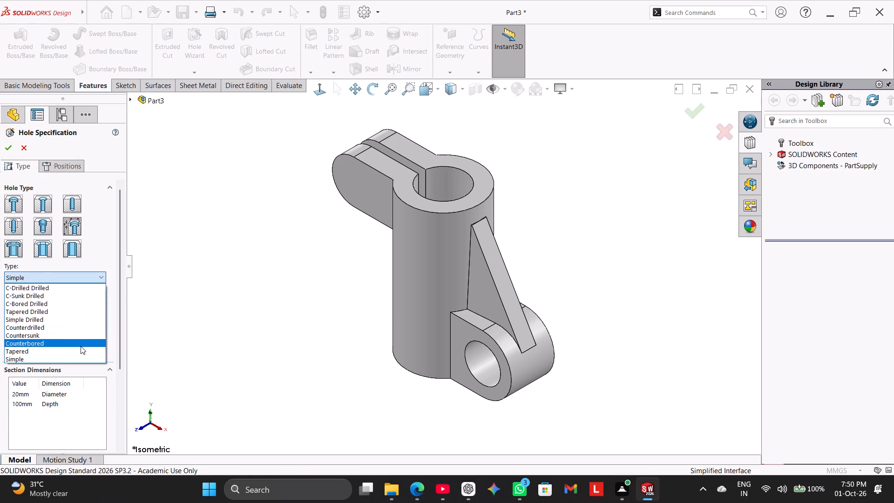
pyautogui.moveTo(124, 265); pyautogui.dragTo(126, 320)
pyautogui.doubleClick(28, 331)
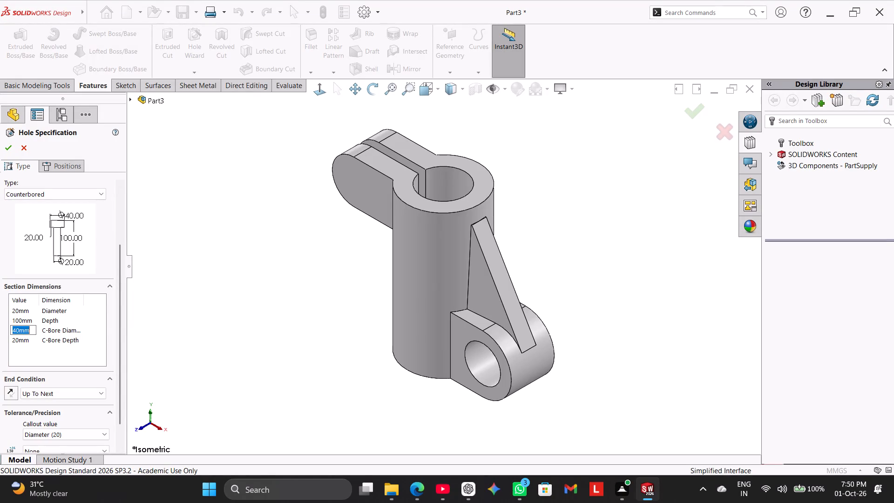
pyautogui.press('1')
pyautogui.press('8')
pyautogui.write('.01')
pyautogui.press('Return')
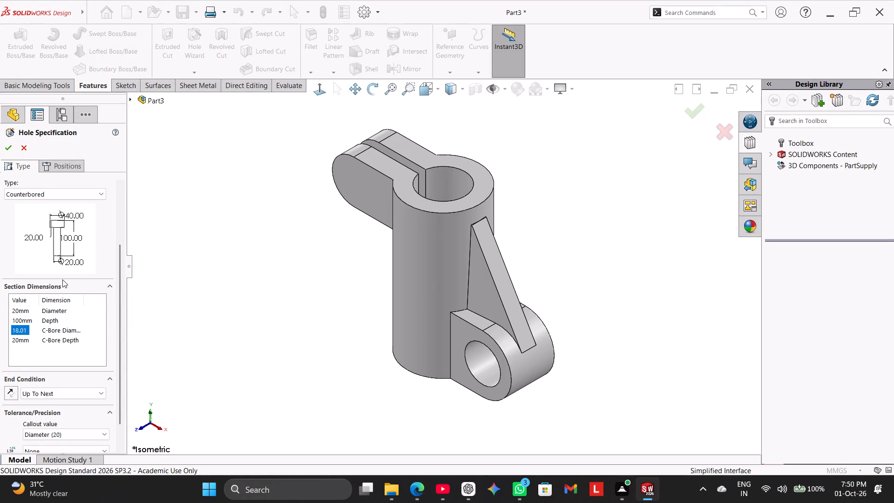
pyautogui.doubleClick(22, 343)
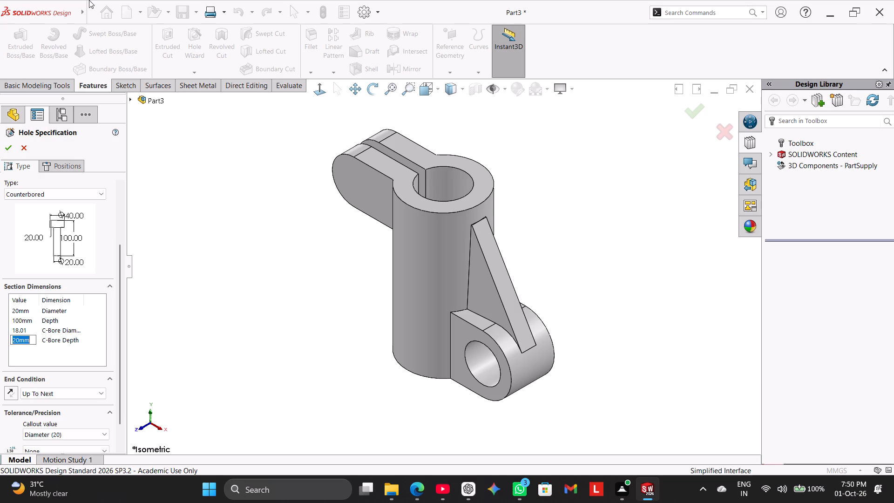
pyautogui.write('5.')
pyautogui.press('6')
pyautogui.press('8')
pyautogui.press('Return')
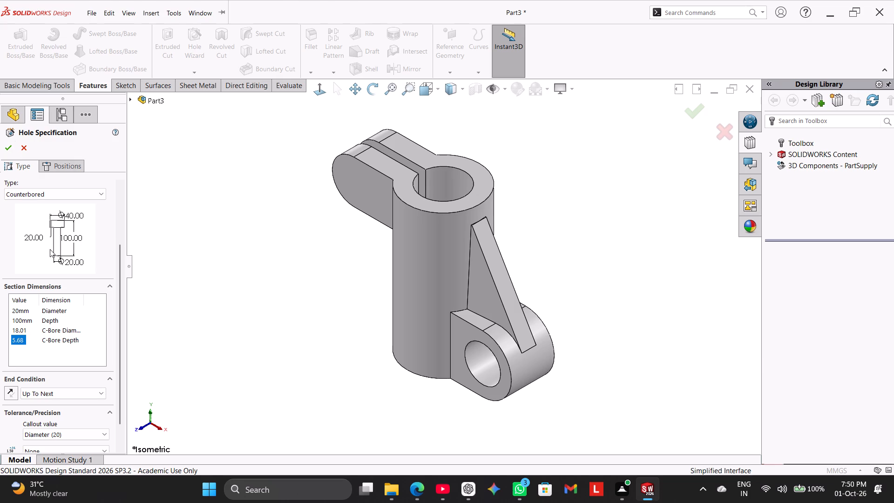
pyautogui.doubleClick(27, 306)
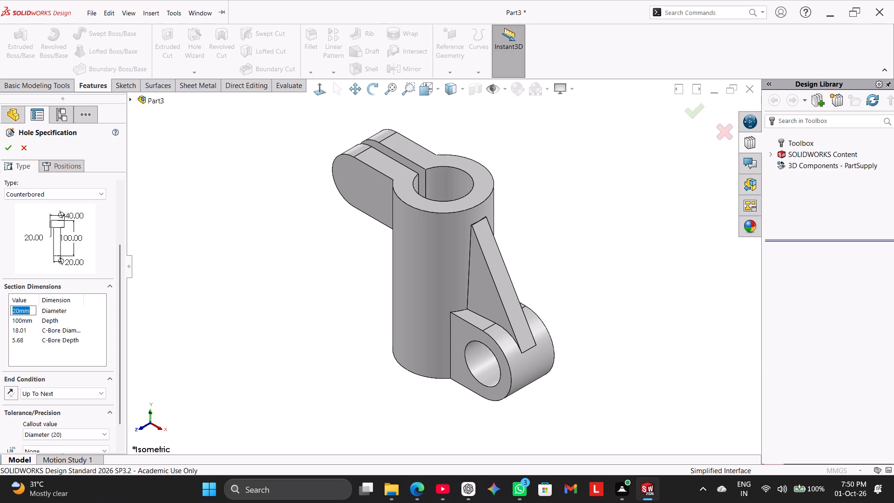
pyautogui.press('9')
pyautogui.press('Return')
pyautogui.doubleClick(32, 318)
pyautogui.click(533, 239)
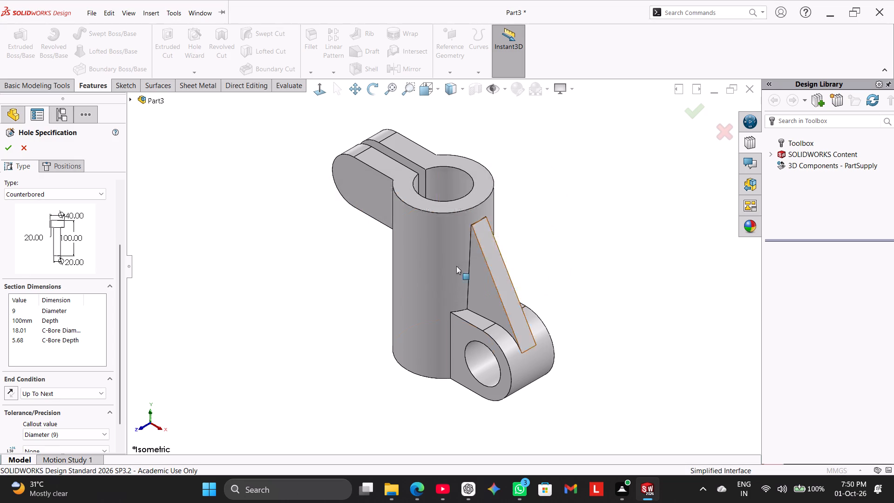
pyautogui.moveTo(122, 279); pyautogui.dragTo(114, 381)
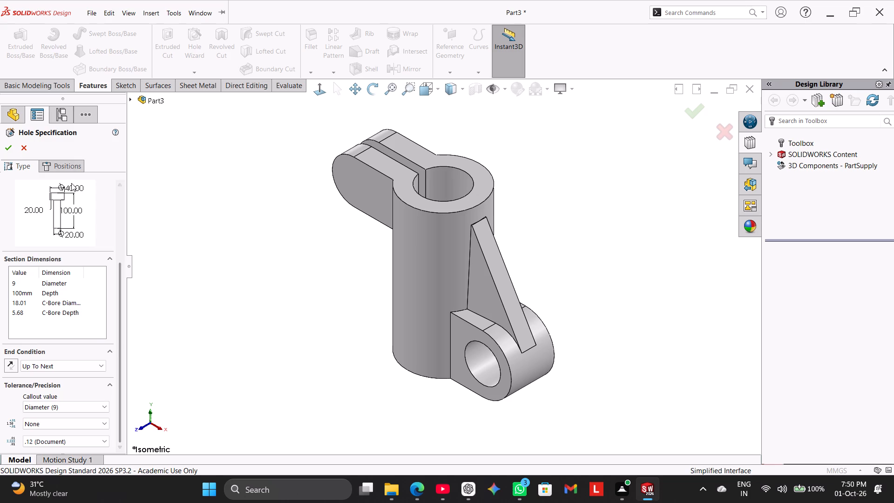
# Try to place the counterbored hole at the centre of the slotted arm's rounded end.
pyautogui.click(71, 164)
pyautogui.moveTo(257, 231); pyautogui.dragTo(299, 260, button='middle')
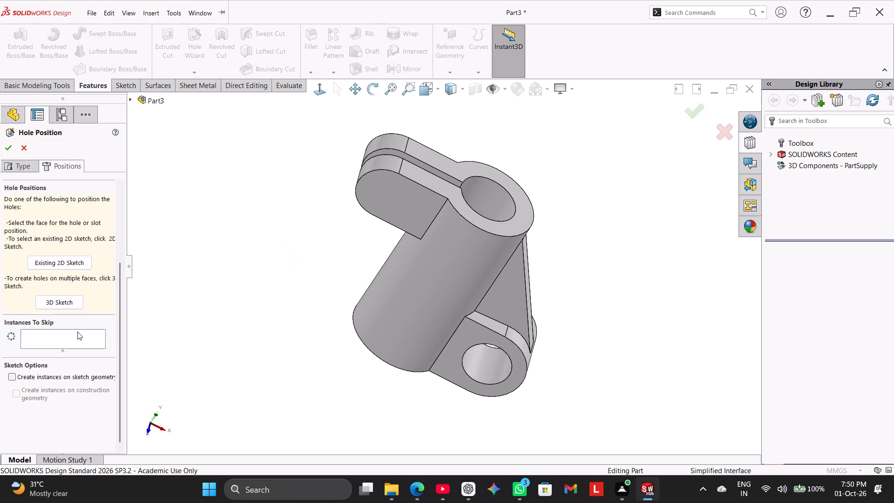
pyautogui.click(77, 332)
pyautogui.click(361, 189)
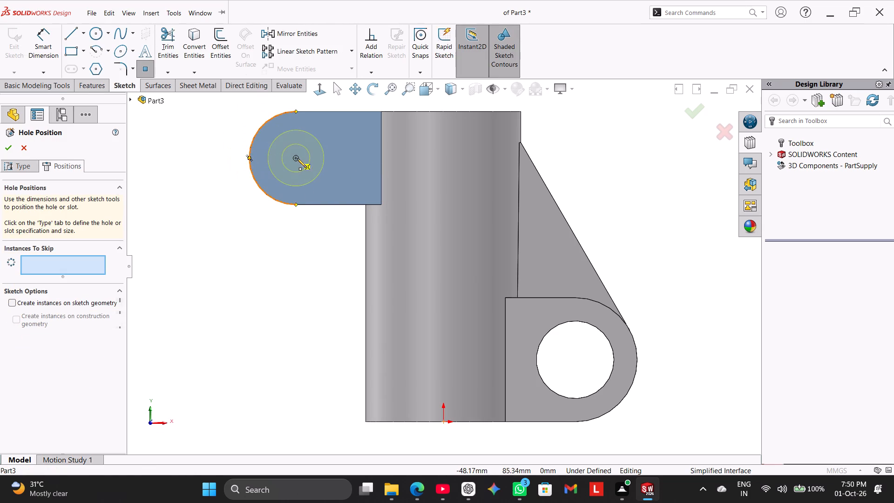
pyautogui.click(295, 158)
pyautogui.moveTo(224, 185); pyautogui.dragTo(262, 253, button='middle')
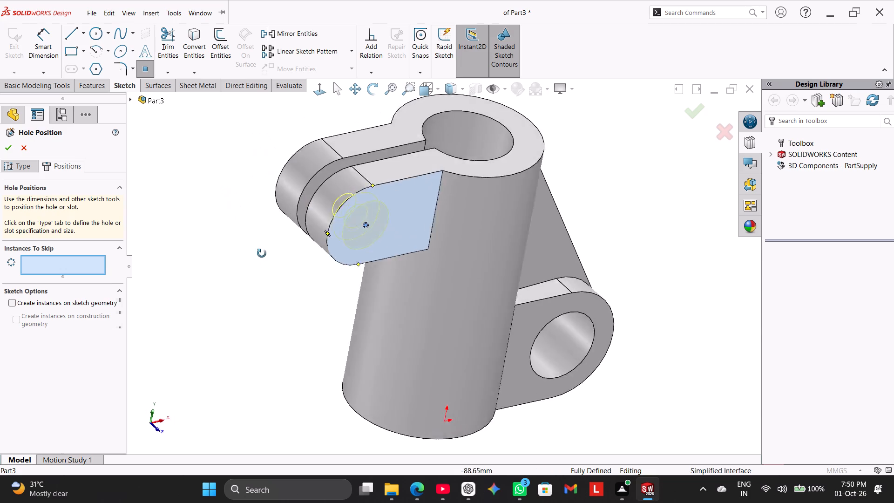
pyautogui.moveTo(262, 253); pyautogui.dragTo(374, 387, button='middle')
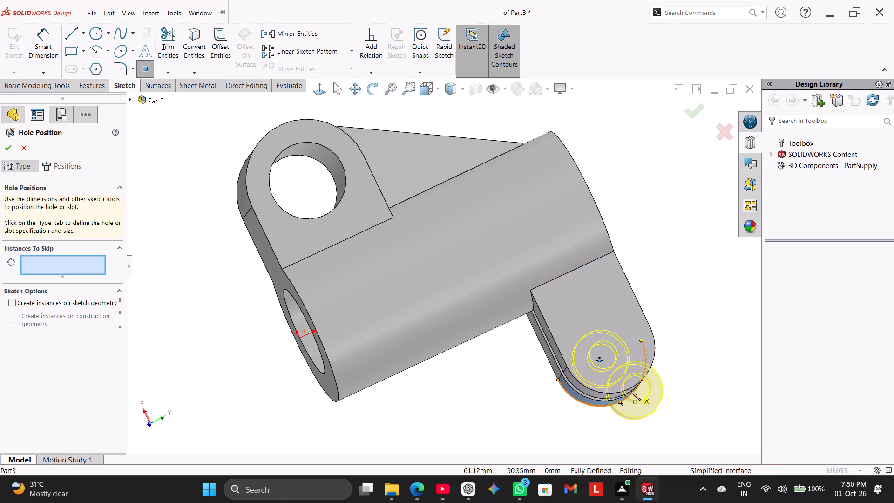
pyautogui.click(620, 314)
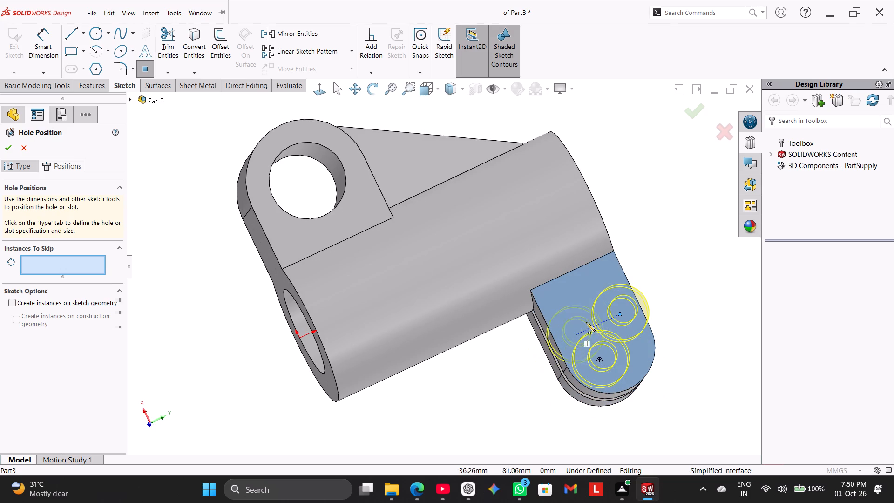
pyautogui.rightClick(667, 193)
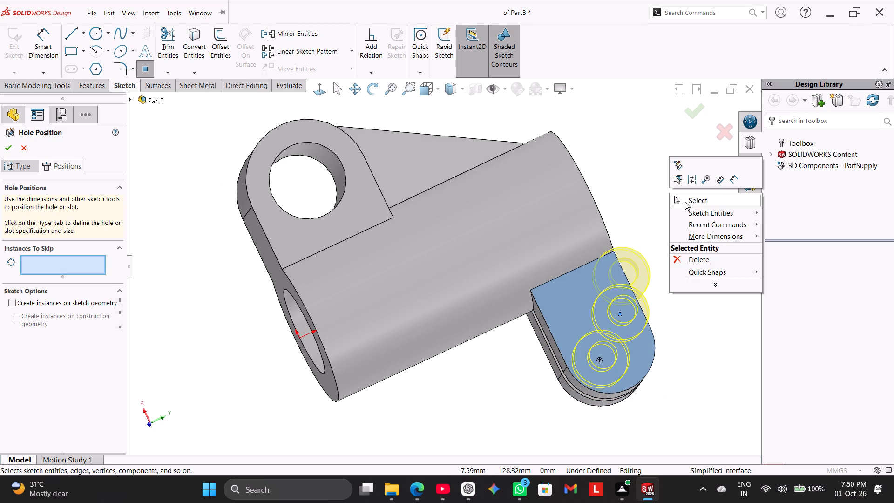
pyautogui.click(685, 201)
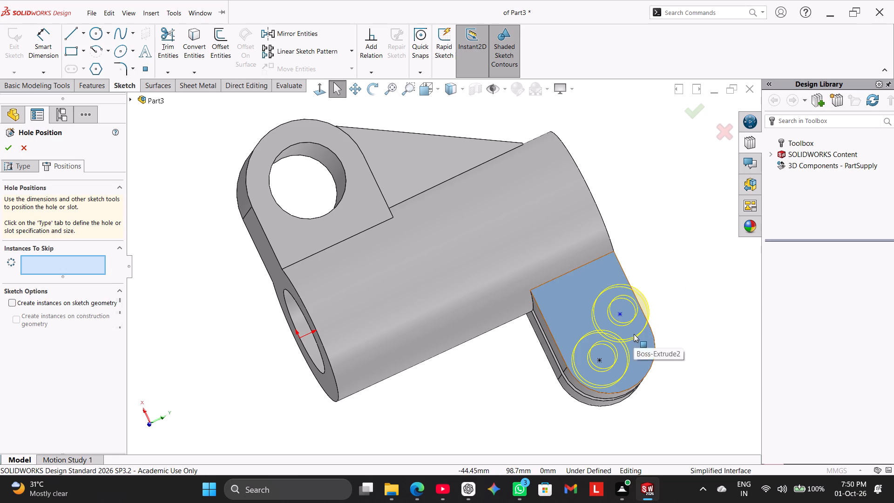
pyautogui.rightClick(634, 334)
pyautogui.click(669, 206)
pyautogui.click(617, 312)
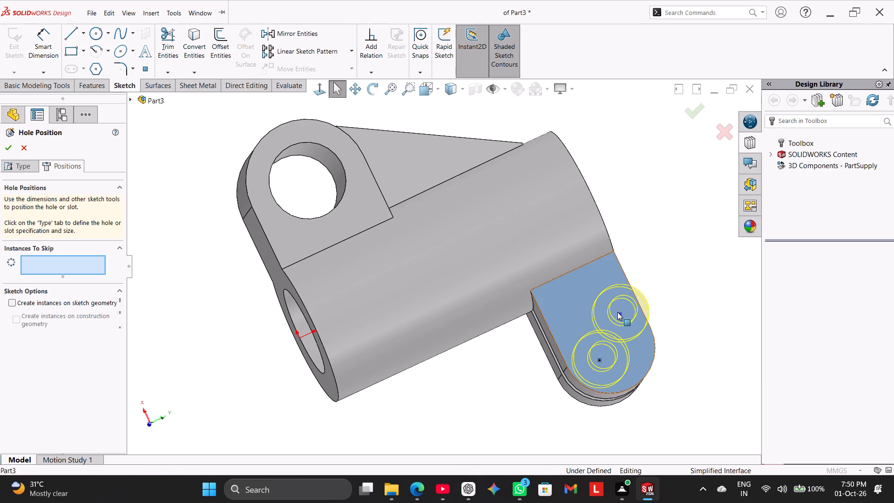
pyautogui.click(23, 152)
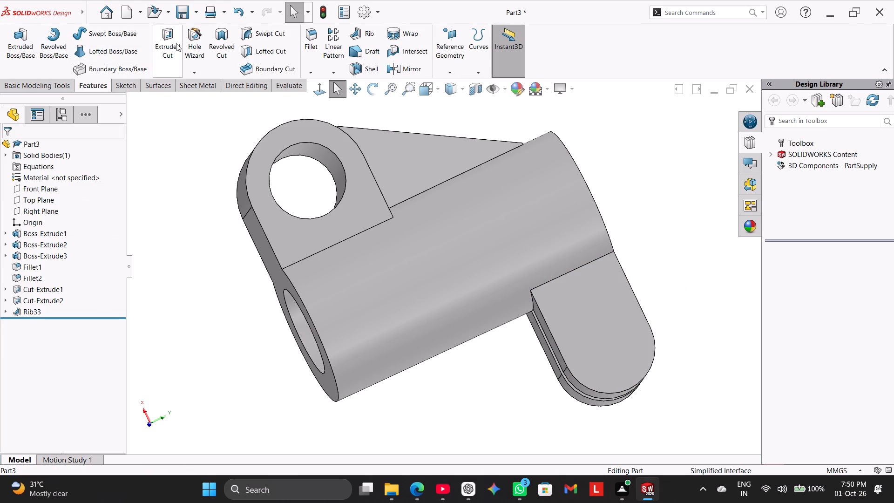
# Define a legacy counterbored hole with 9 mm diameter, 18.01 mm counterbore diameter and 5.68 mm counterbore depth.
pyautogui.click(189, 40)
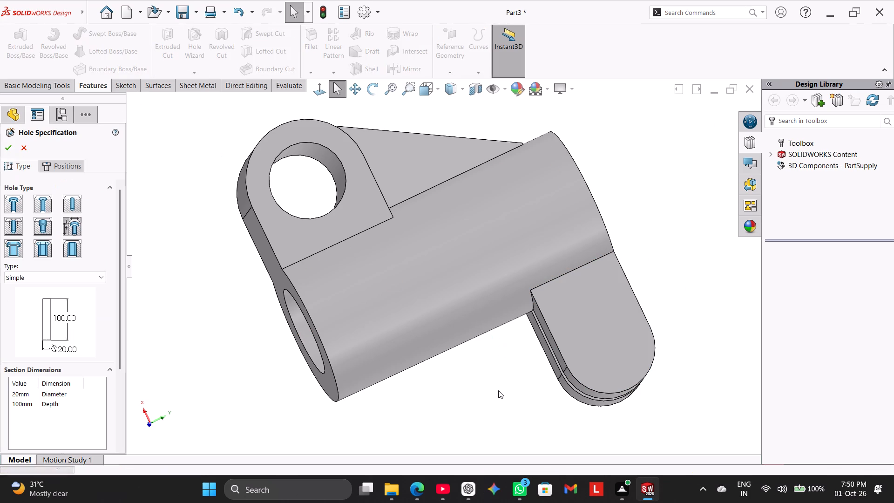
pyautogui.moveTo(498, 390); pyautogui.dragTo(344, 333, button='middle')
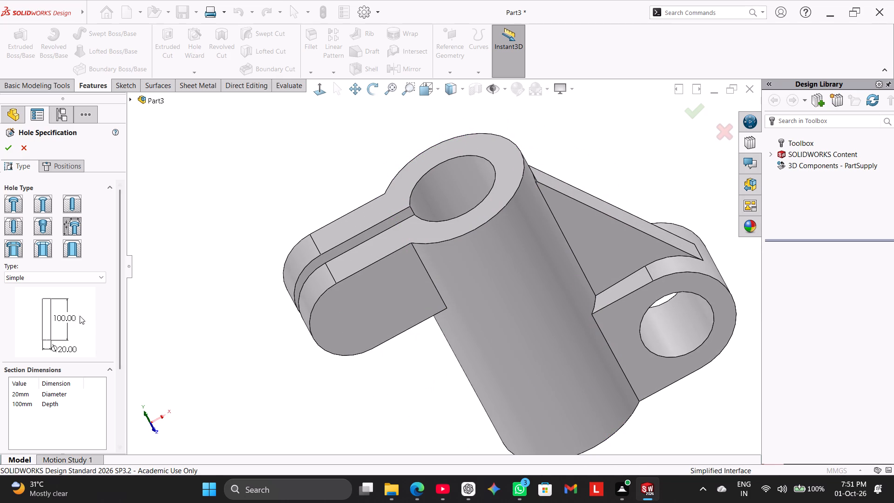
pyautogui.click(74, 276)
pyautogui.click(75, 341)
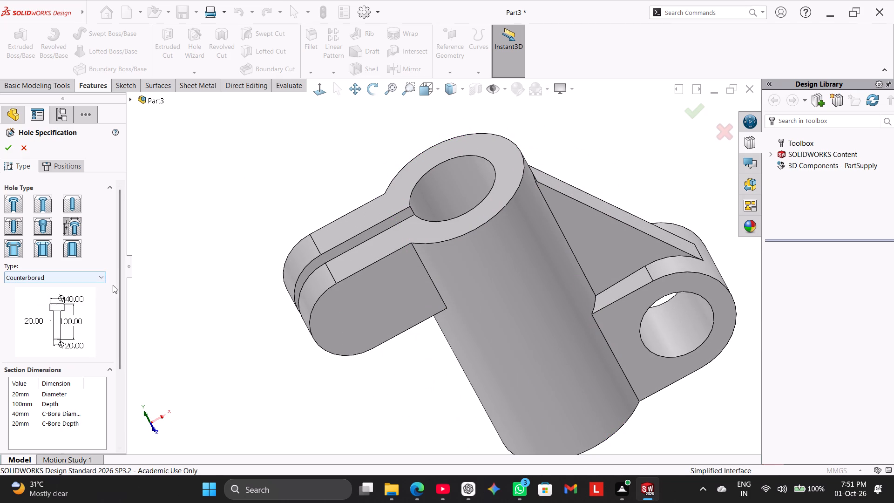
pyautogui.moveTo(119, 260); pyautogui.dragTo(122, 289)
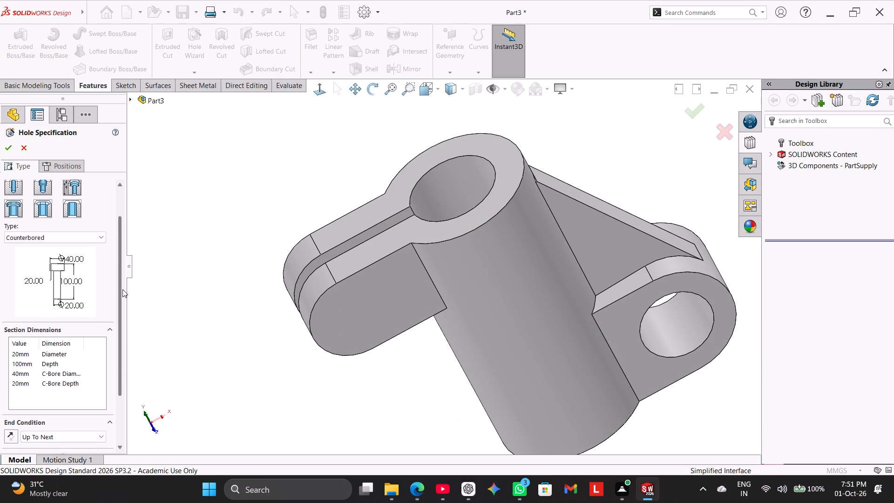
pyautogui.moveTo(122, 289); pyautogui.dragTo(125, 306)
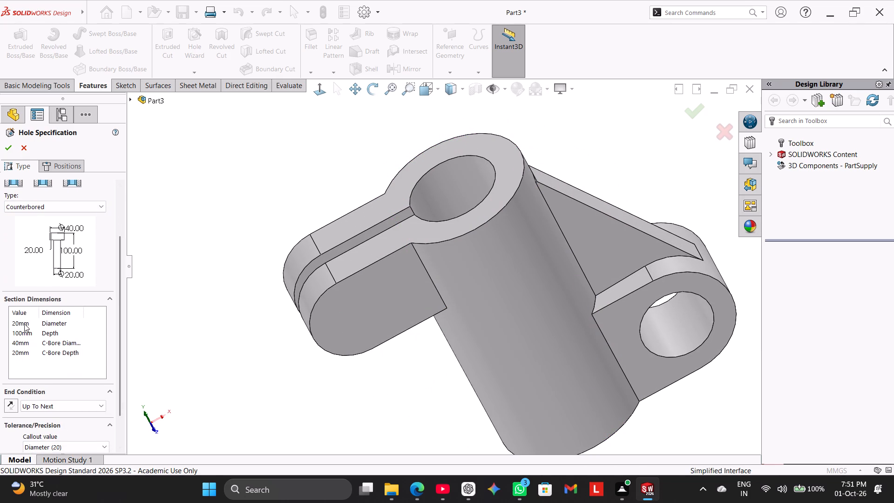
pyautogui.doubleClick(24, 324)
pyautogui.press('9')
pyautogui.press('Return')
pyautogui.doubleClick(27, 342)
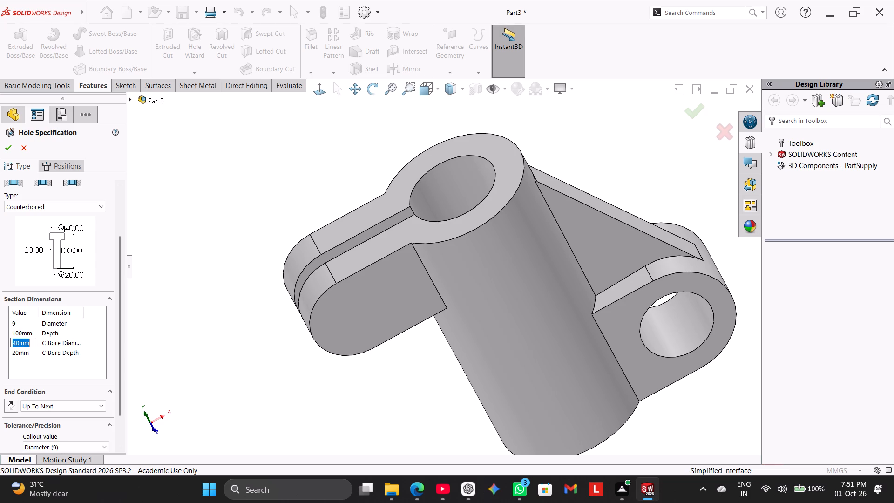
pyautogui.write('18.01')
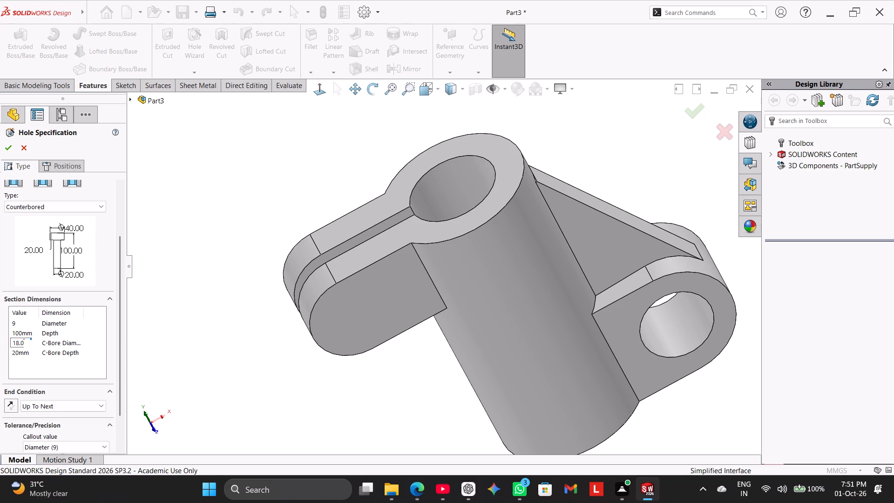
pyautogui.press('Return')
pyautogui.doubleClick(26, 351)
pyautogui.press('5')
pyautogui.write('.68')
pyautogui.press('Return')
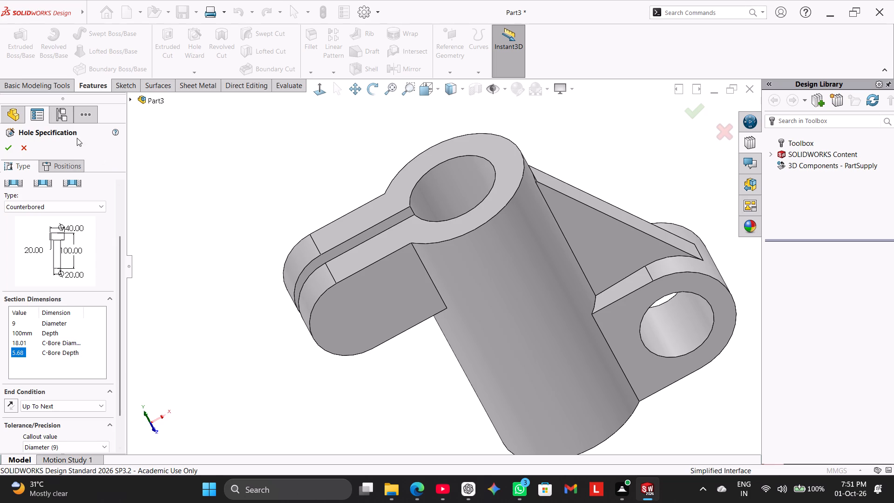
pyautogui.click(59, 166)
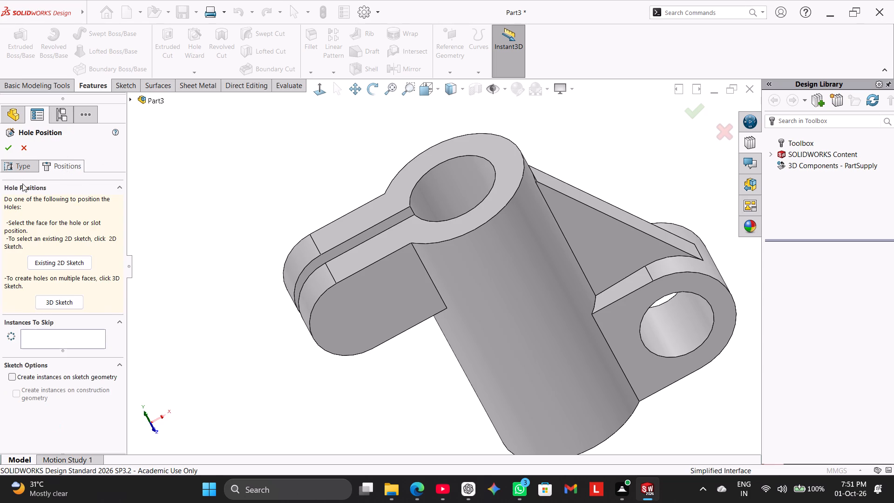
pyautogui.click(22, 165)
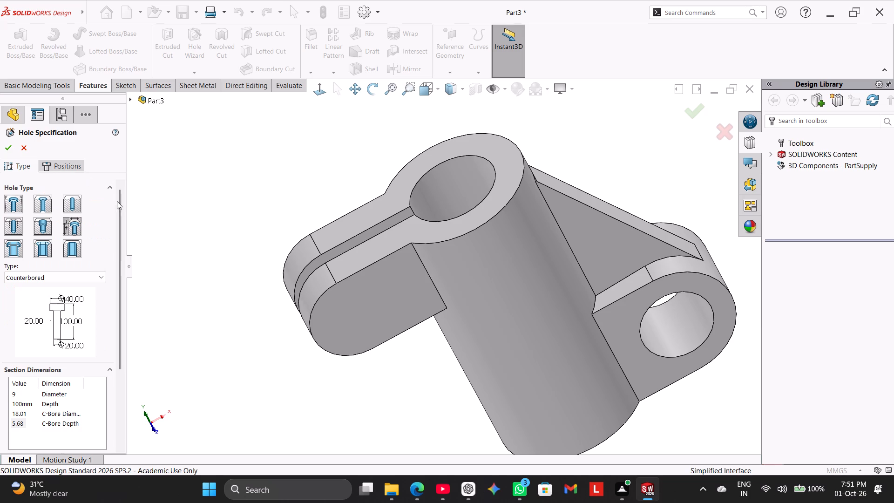
pyautogui.moveTo(119, 204); pyautogui.dragTo(125, 186)
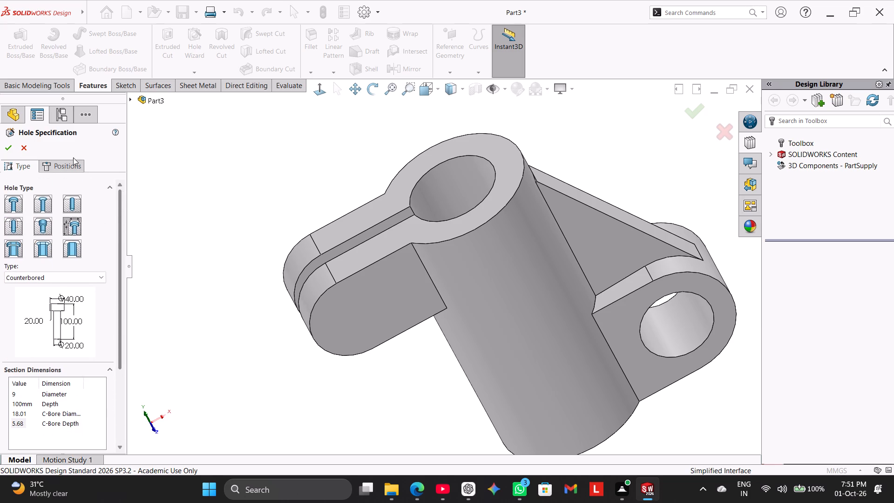
# Place the counterbored hole on the slotted arm's outer face, at the centre of its rounded end.
pyautogui.click(70, 166)
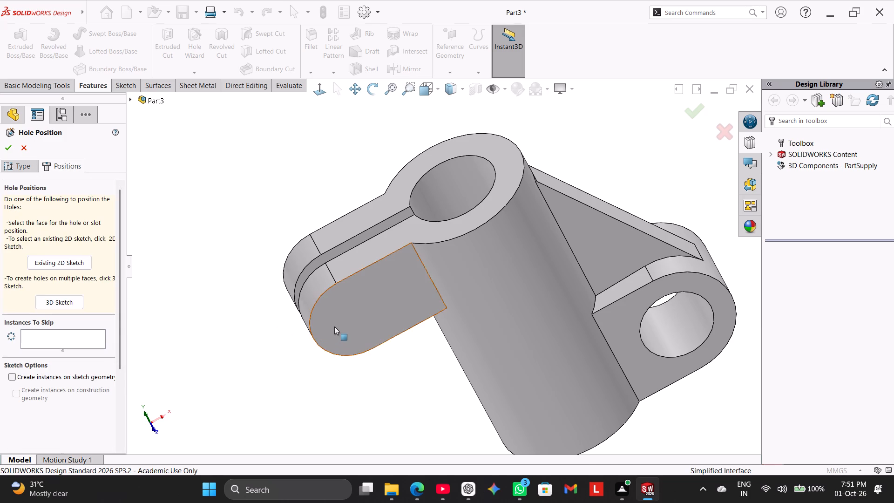
pyautogui.click(336, 325)
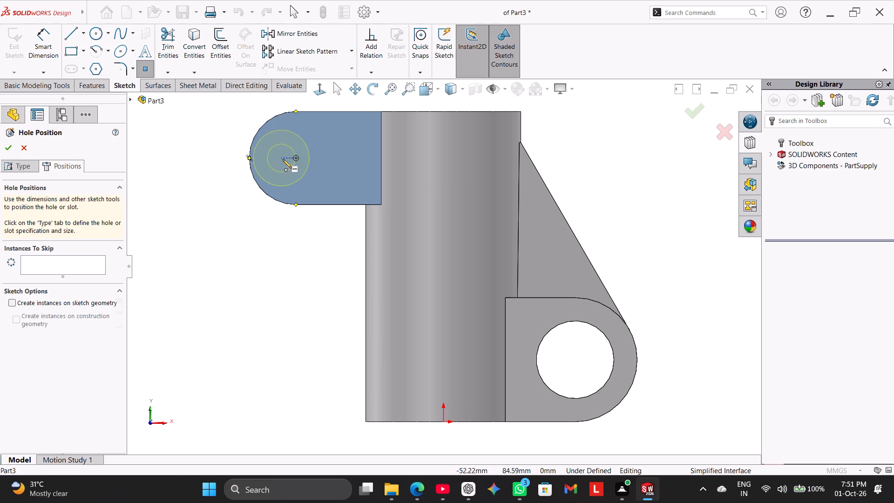
pyautogui.click(296, 156)
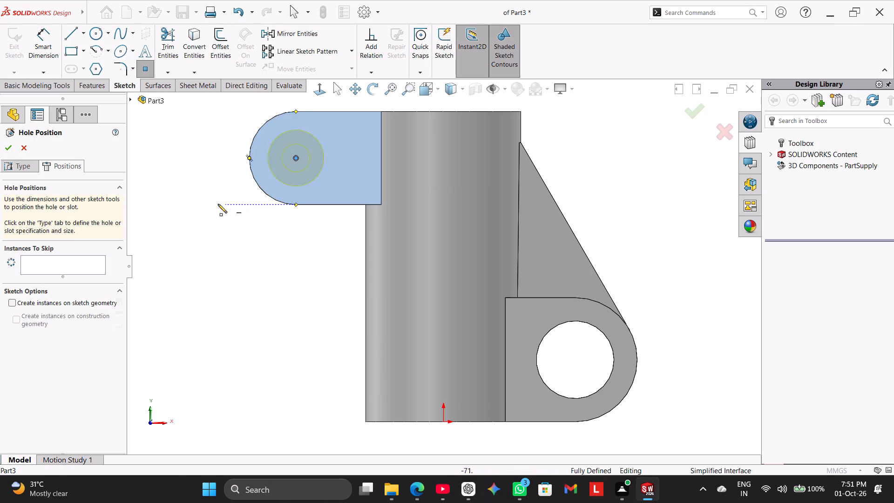
pyautogui.moveTo(220, 205); pyautogui.dragTo(301, 321, button='middle')
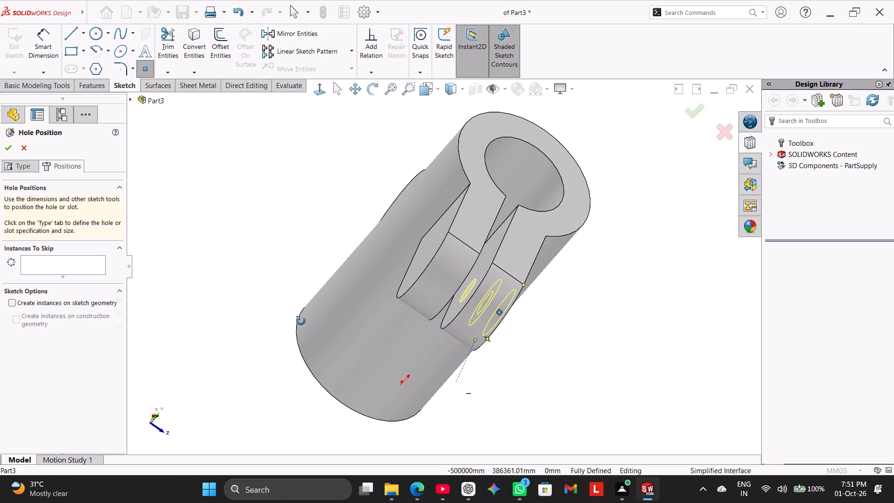
pyautogui.moveTo(301, 321); pyautogui.dragTo(323, 360, button='middle')
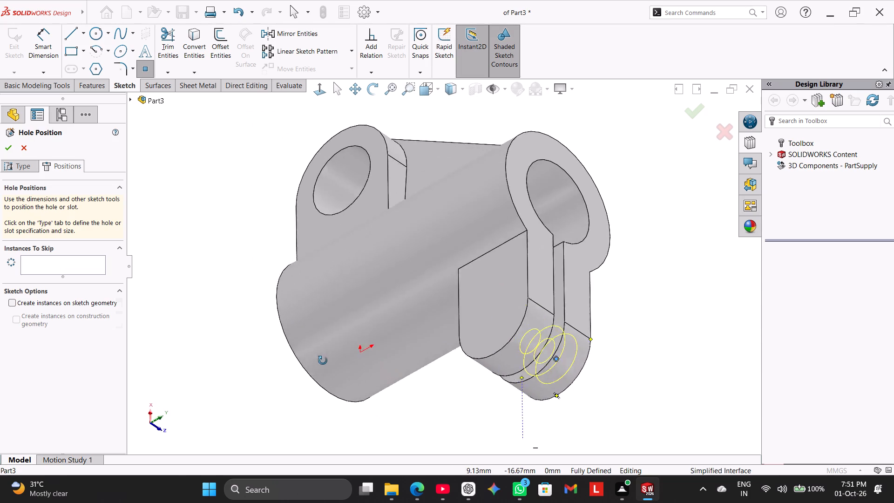
pyautogui.moveTo(323, 360); pyautogui.dragTo(347, 387, button='middle')
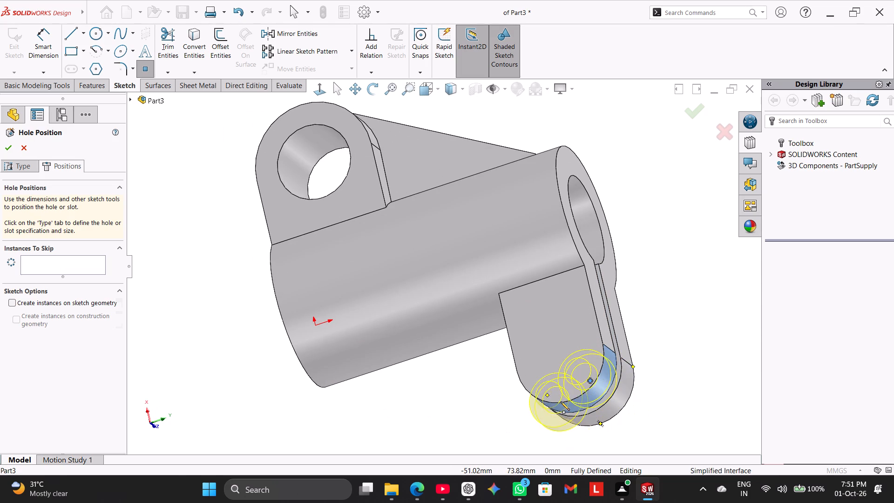
pyautogui.moveTo(474, 398); pyautogui.dragTo(483, 423, button='middle')
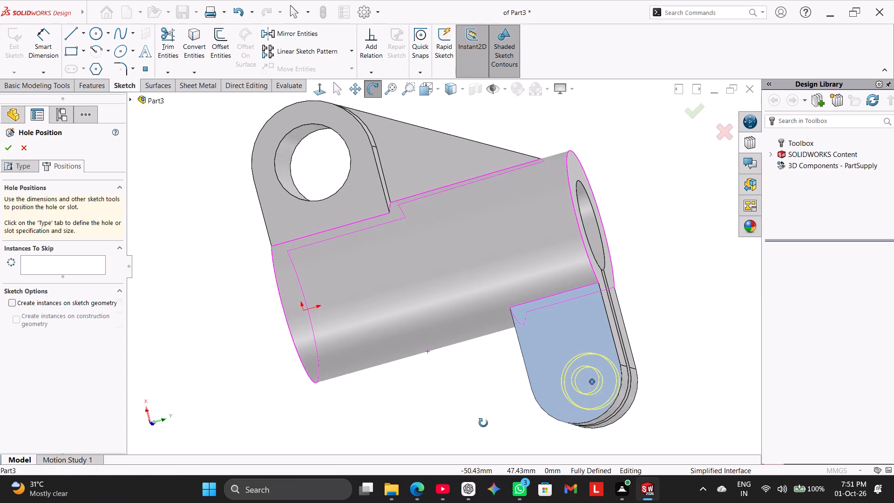
pyautogui.moveTo(483, 423); pyautogui.dragTo(482, 425, button='middle')
pyautogui.click(68, 263)
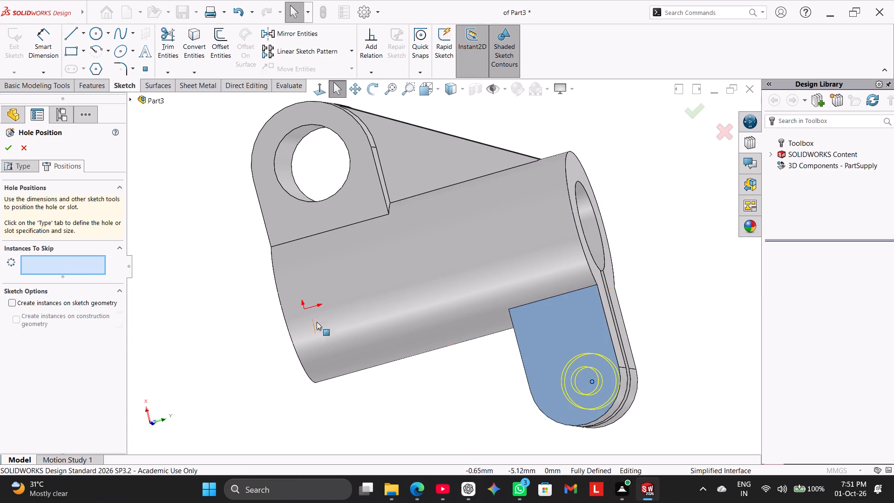
pyautogui.click(542, 349)
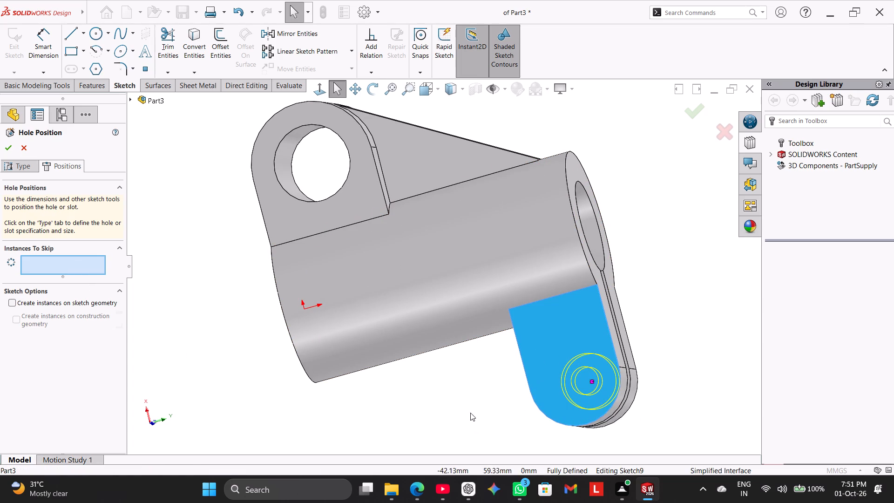
pyautogui.moveTo(470, 413); pyautogui.dragTo(441, 396, button='middle')
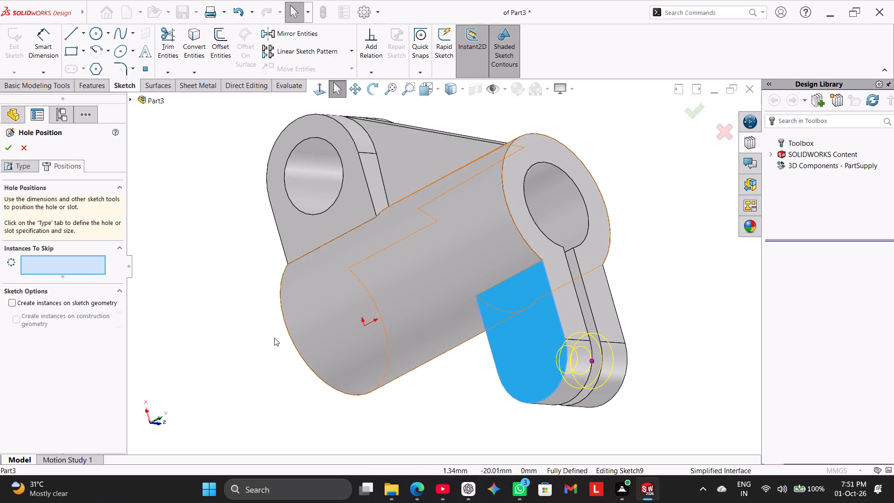
pyautogui.click(77, 265)
pyautogui.click(78, 268)
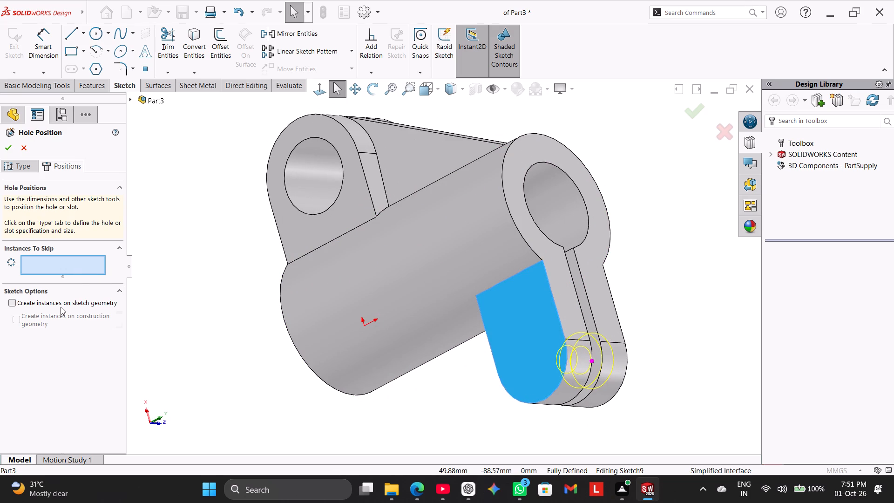
pyautogui.click(61, 306)
pyautogui.click(29, 302)
pyautogui.click(7, 152)
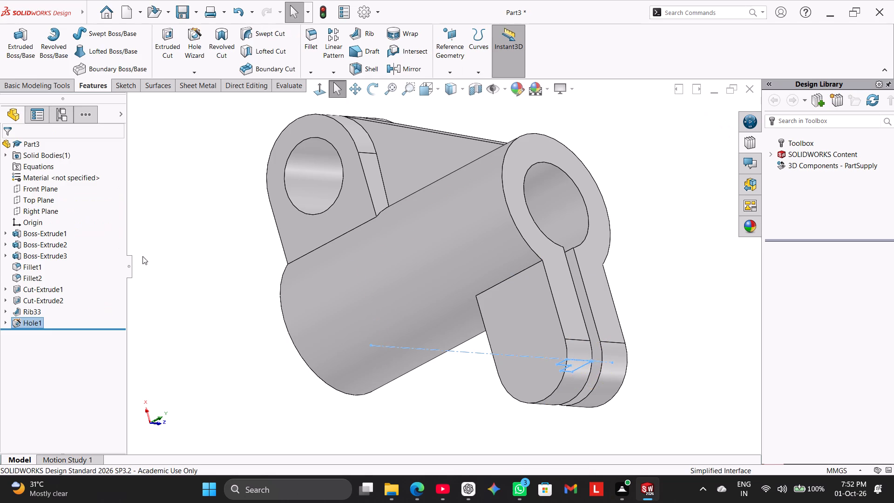
# Mirror the counterbored hole about the Front Plane onto the opposite side of the slotted arm.
pyautogui.click(152, 260)
pyautogui.moveTo(190, 291); pyautogui.dragTo(122, 276, button='middle')
pyautogui.scroll(2, 271, 362)
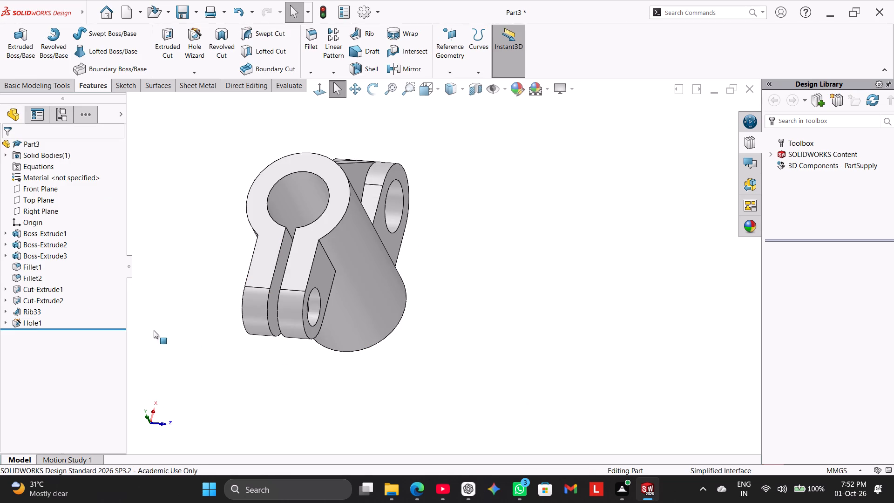
pyautogui.moveTo(153, 329); pyautogui.dragTo(250, 231, button='right')
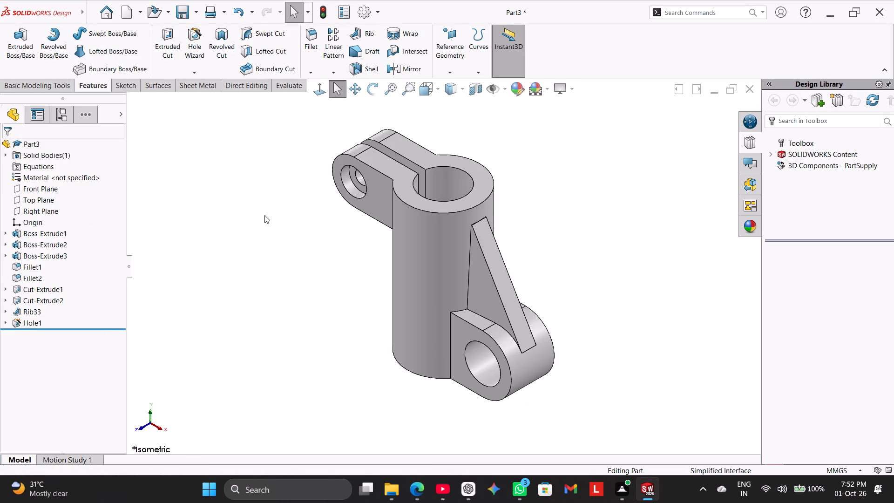
pyautogui.click(387, 63)
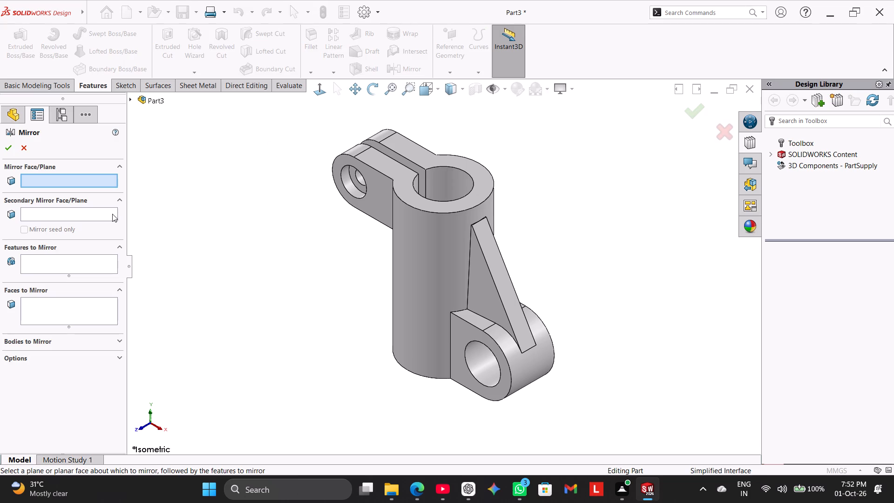
pyautogui.click(136, 105)
pyautogui.click(134, 102)
pyautogui.click(173, 276)
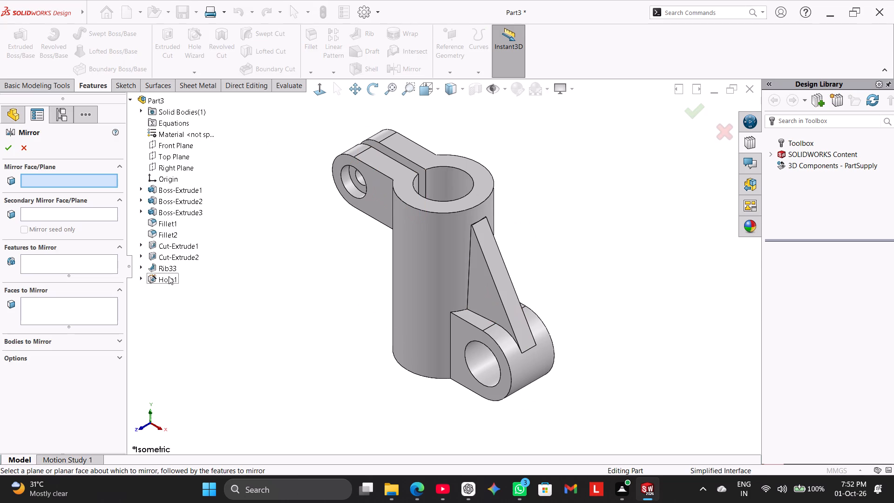
pyautogui.moveTo(97, 270); pyautogui.dragTo(105, 272)
pyautogui.click(155, 277)
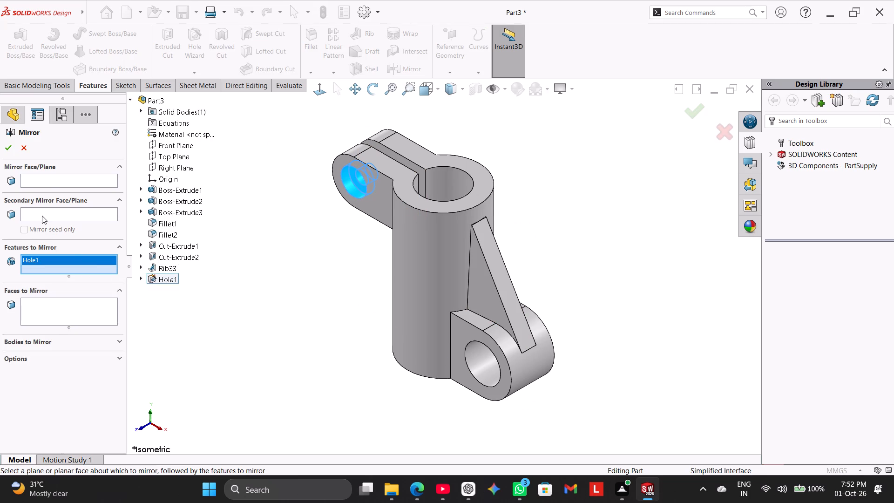
pyautogui.click(42, 215)
pyautogui.click(51, 183)
pyautogui.moveTo(304, 149); pyautogui.dragTo(306, 170, button='middle')
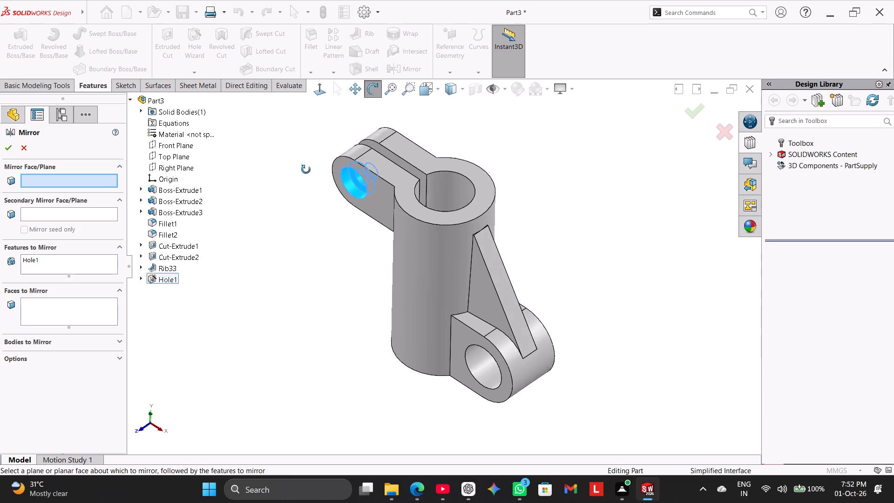
pyautogui.moveTo(306, 170); pyautogui.dragTo(287, 258, button='middle')
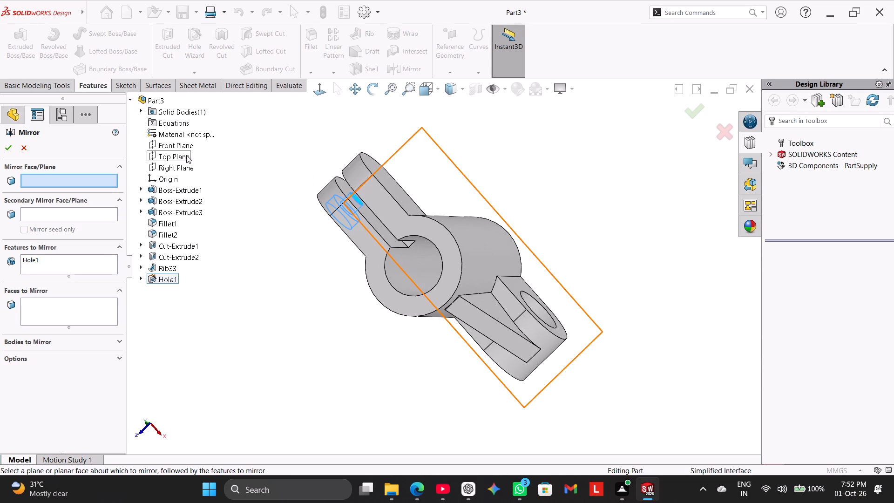
pyautogui.click(182, 146)
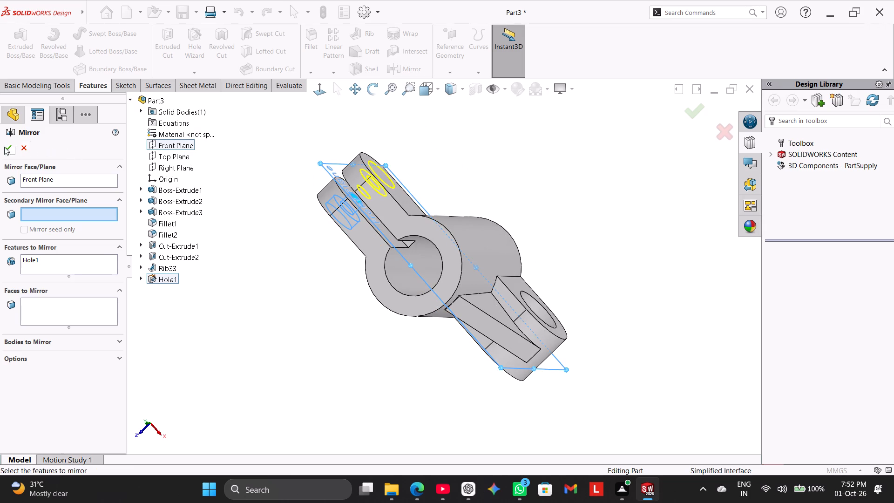
pyautogui.click(6, 150)
pyautogui.click(233, 225)
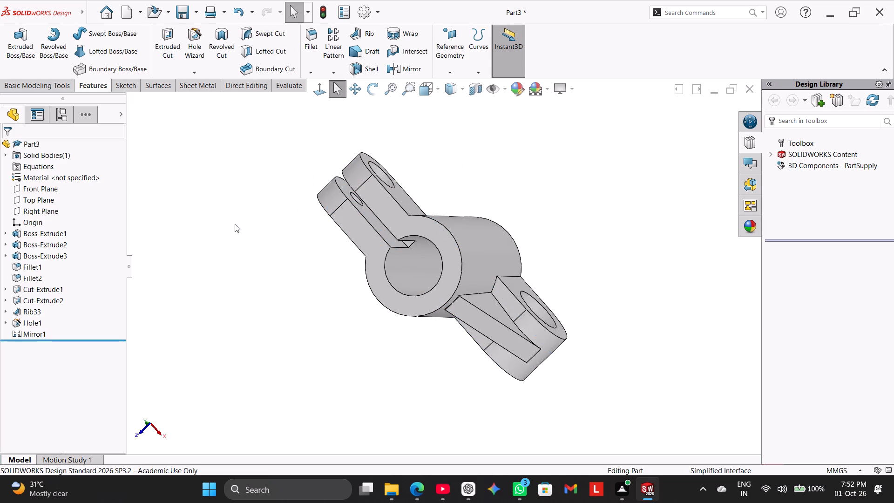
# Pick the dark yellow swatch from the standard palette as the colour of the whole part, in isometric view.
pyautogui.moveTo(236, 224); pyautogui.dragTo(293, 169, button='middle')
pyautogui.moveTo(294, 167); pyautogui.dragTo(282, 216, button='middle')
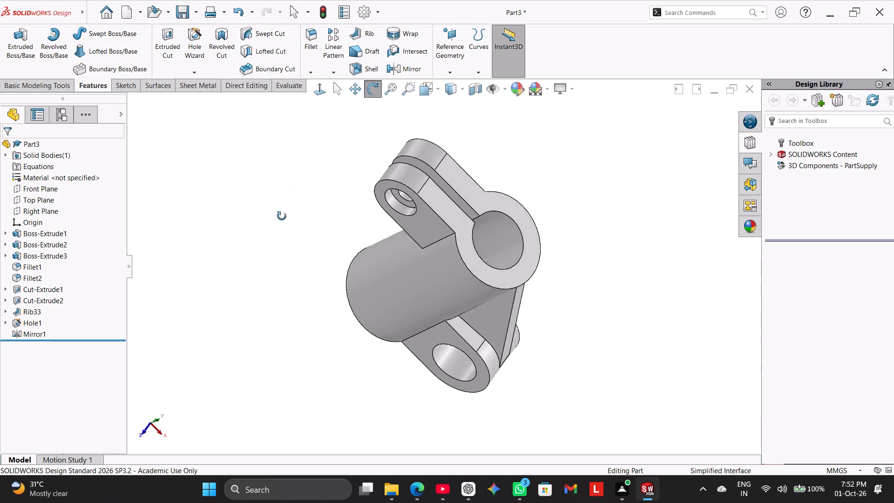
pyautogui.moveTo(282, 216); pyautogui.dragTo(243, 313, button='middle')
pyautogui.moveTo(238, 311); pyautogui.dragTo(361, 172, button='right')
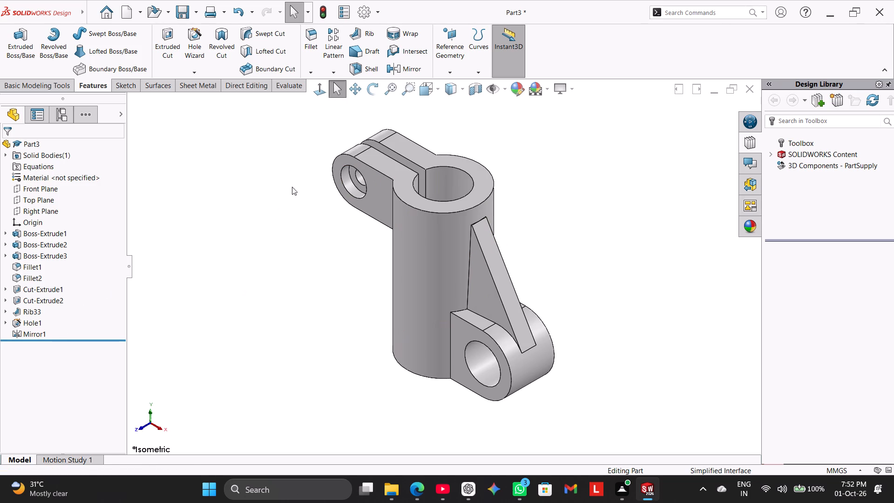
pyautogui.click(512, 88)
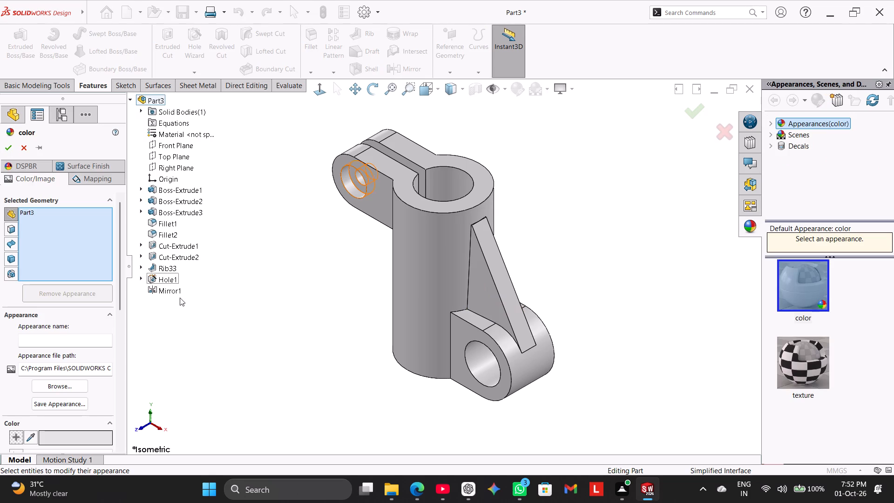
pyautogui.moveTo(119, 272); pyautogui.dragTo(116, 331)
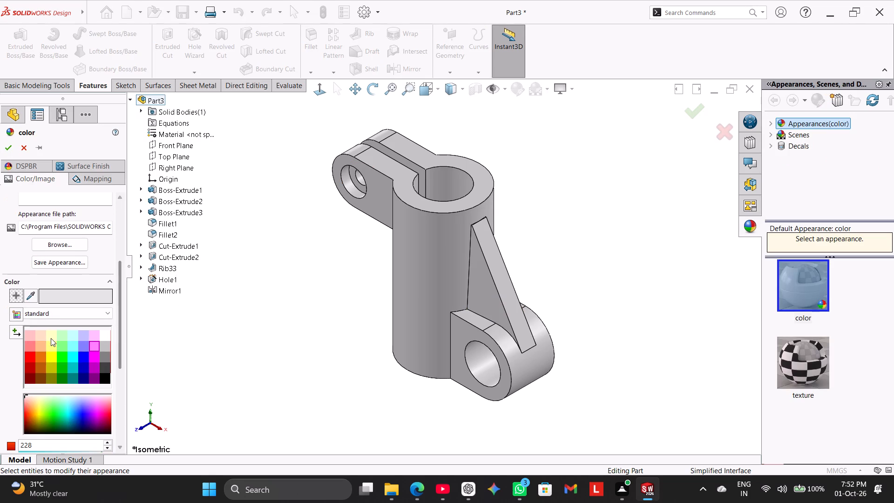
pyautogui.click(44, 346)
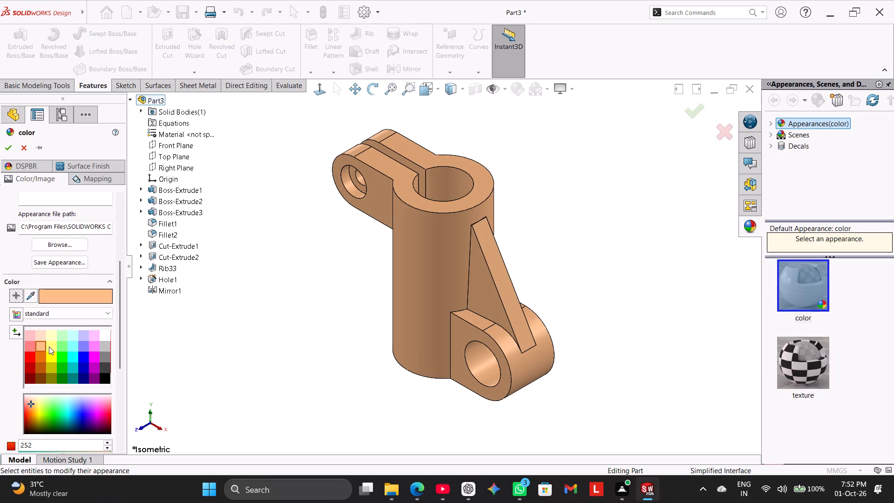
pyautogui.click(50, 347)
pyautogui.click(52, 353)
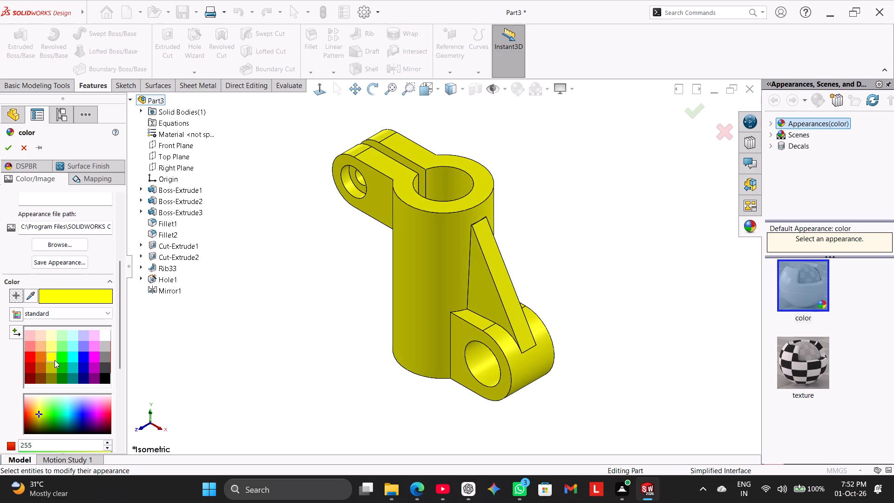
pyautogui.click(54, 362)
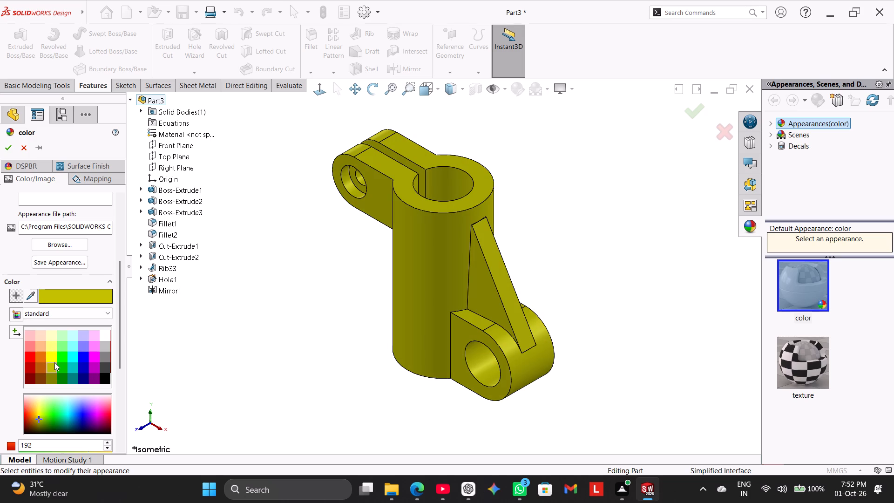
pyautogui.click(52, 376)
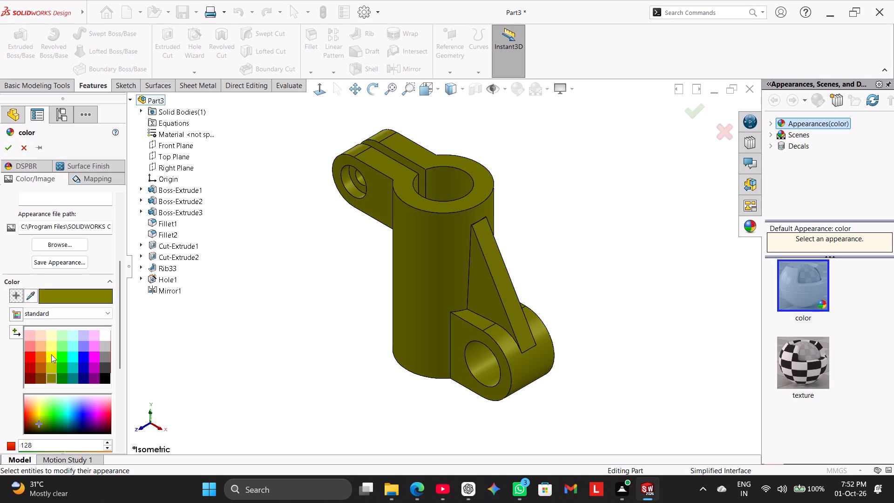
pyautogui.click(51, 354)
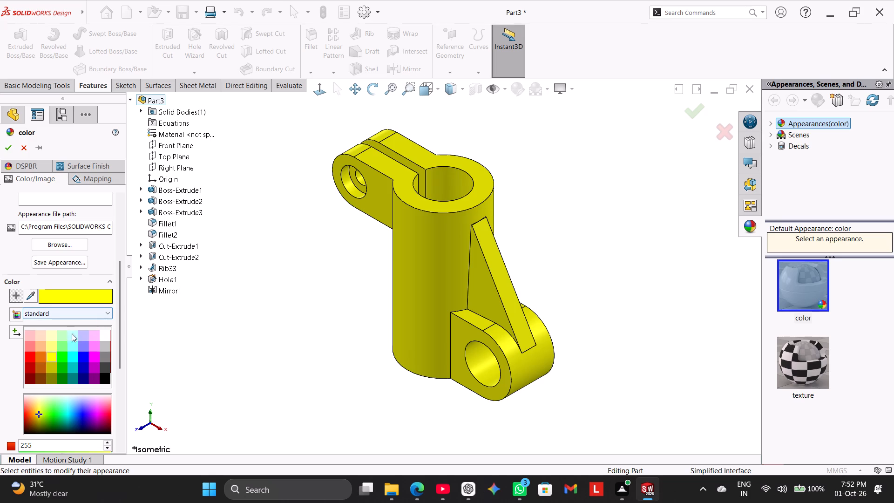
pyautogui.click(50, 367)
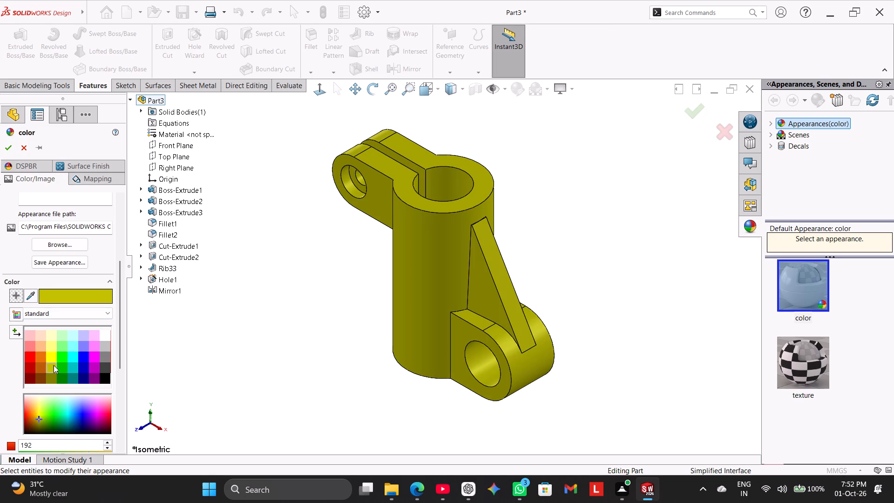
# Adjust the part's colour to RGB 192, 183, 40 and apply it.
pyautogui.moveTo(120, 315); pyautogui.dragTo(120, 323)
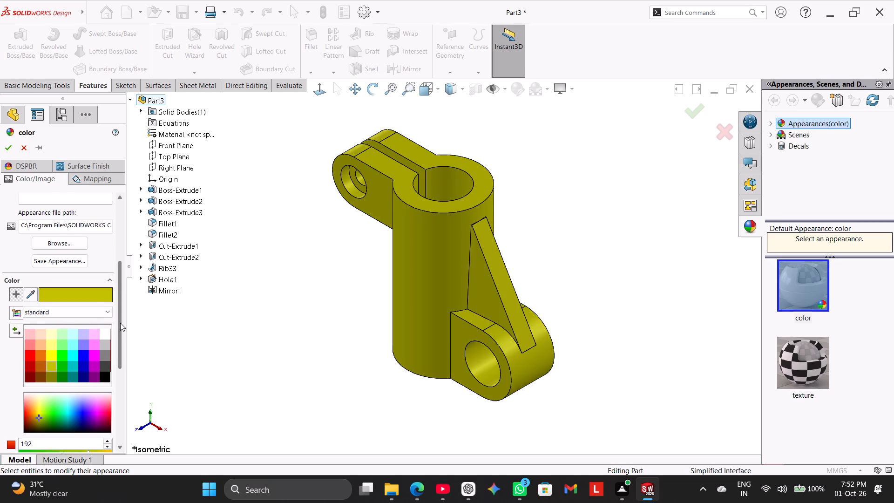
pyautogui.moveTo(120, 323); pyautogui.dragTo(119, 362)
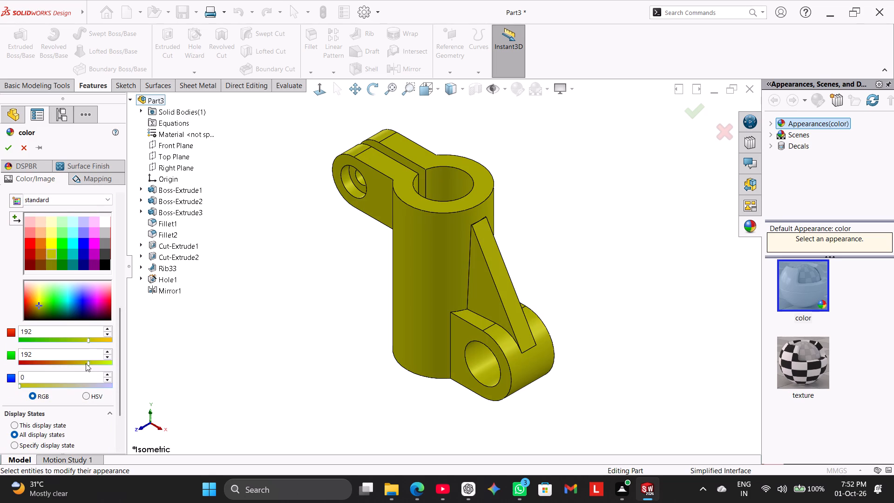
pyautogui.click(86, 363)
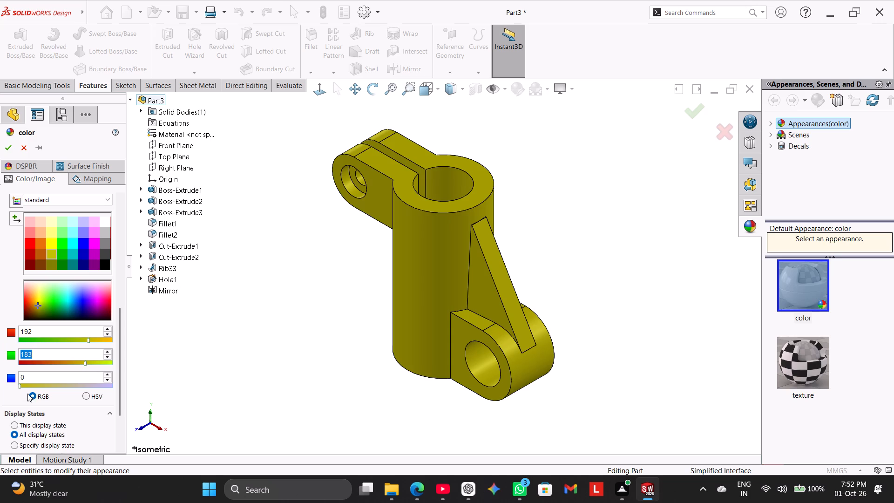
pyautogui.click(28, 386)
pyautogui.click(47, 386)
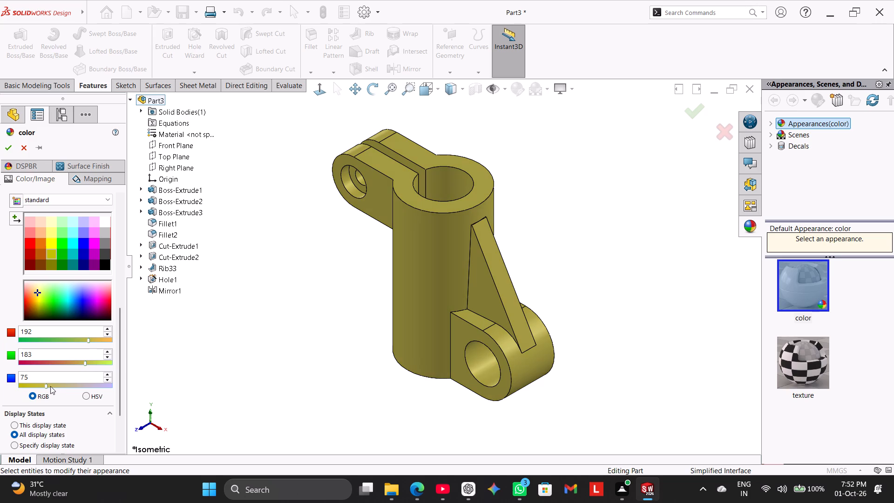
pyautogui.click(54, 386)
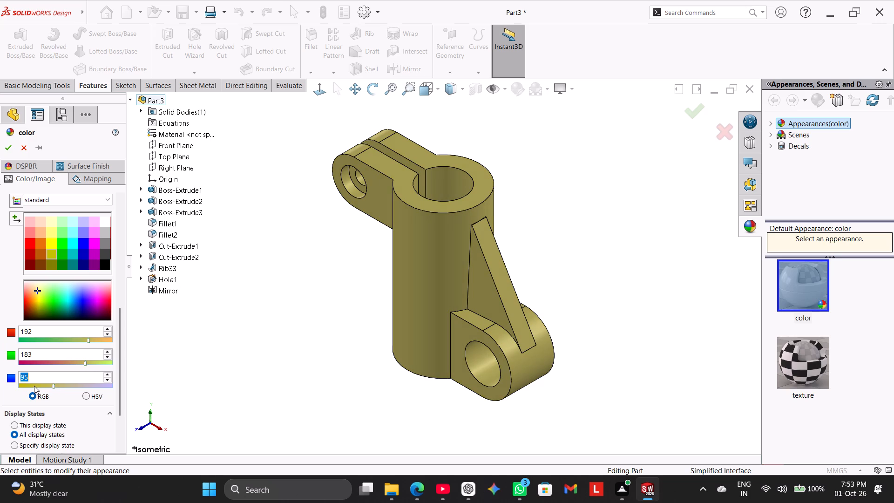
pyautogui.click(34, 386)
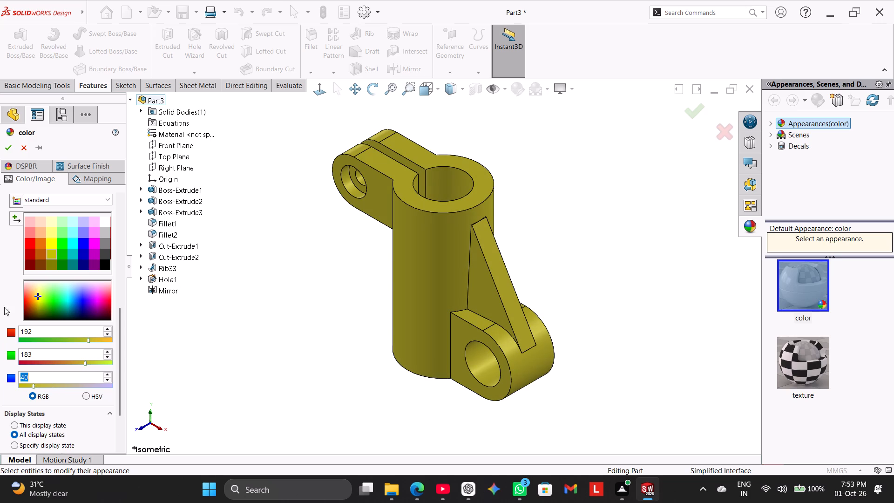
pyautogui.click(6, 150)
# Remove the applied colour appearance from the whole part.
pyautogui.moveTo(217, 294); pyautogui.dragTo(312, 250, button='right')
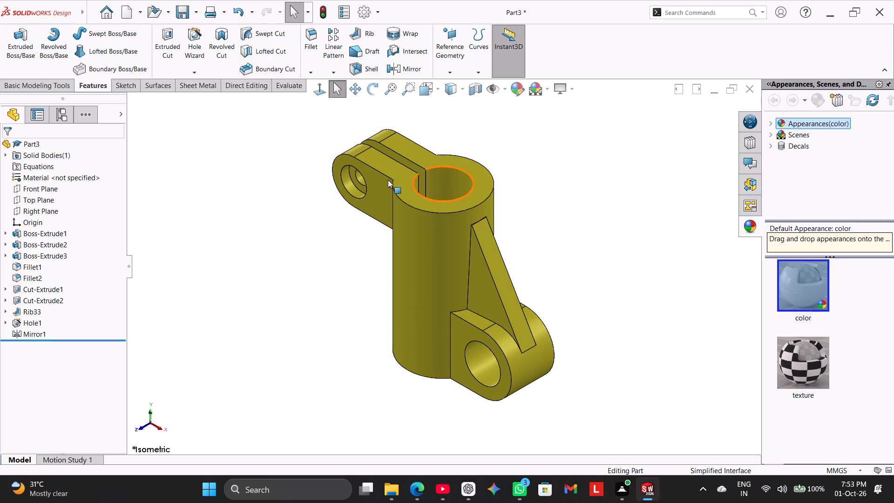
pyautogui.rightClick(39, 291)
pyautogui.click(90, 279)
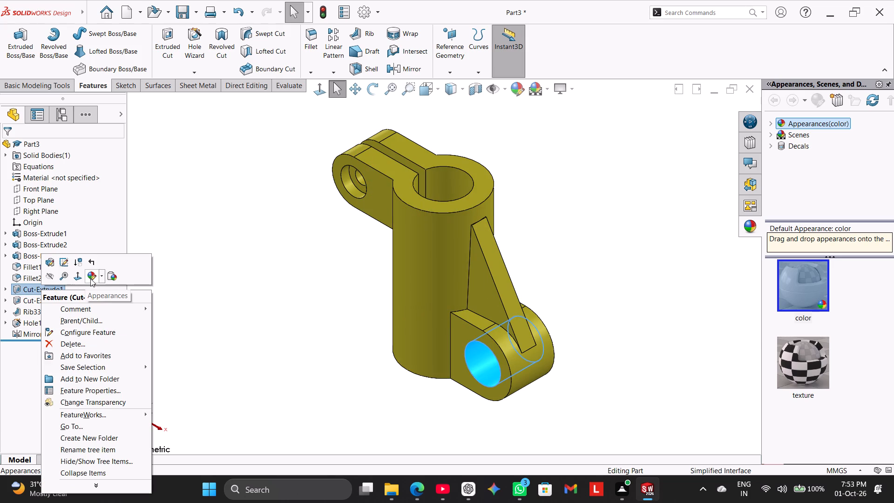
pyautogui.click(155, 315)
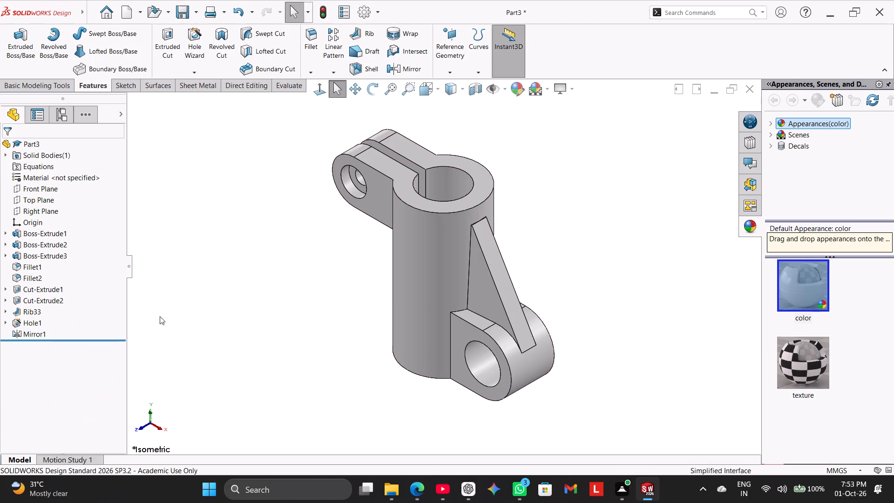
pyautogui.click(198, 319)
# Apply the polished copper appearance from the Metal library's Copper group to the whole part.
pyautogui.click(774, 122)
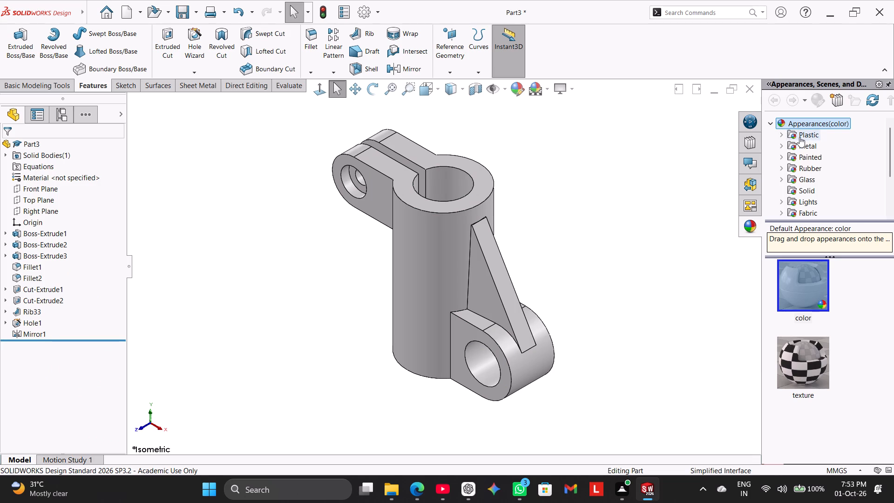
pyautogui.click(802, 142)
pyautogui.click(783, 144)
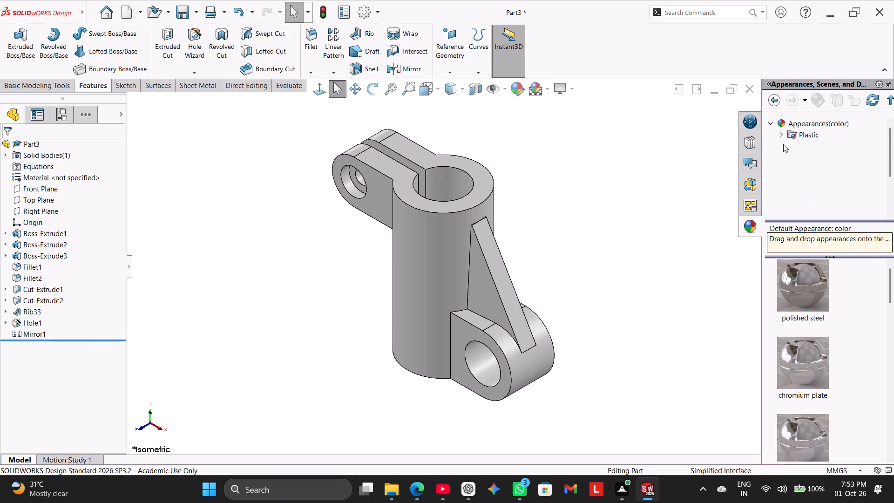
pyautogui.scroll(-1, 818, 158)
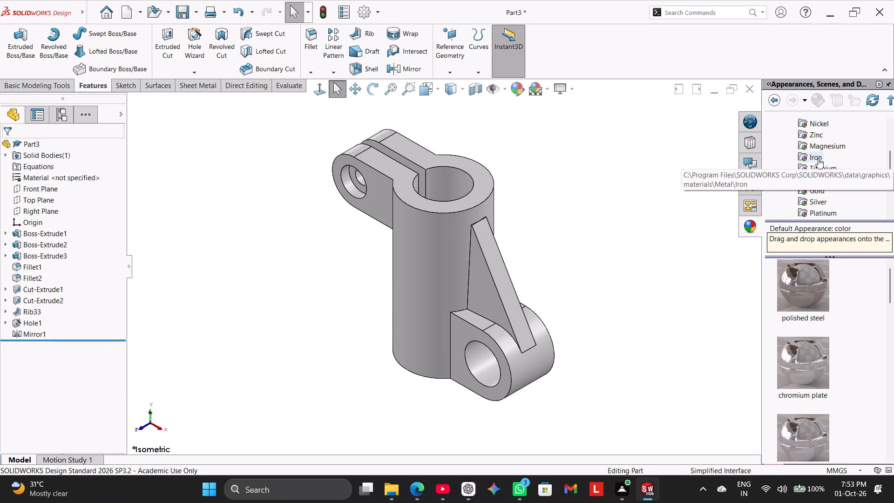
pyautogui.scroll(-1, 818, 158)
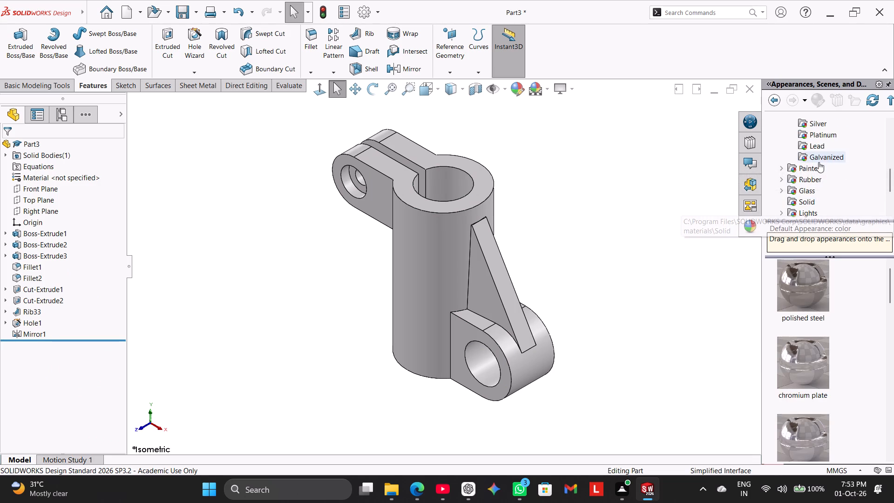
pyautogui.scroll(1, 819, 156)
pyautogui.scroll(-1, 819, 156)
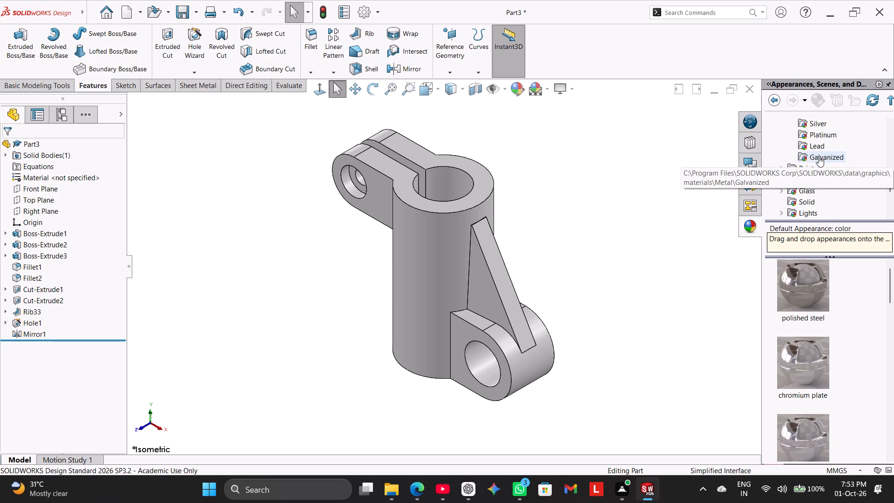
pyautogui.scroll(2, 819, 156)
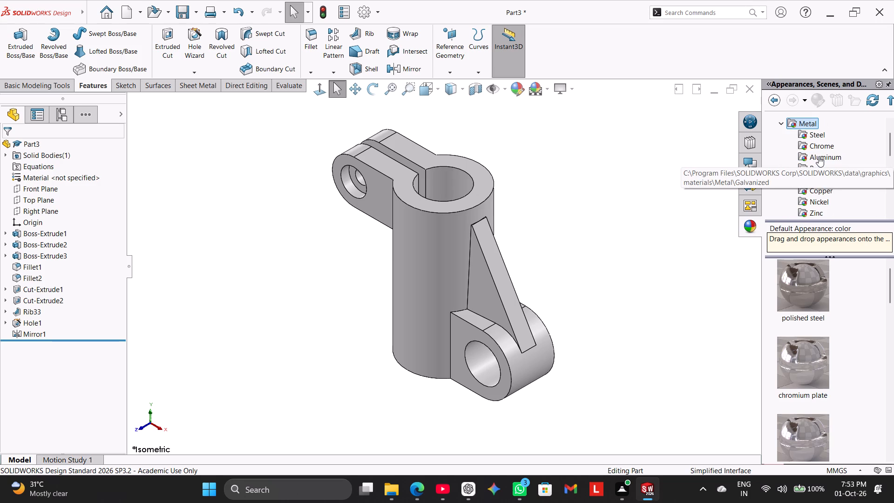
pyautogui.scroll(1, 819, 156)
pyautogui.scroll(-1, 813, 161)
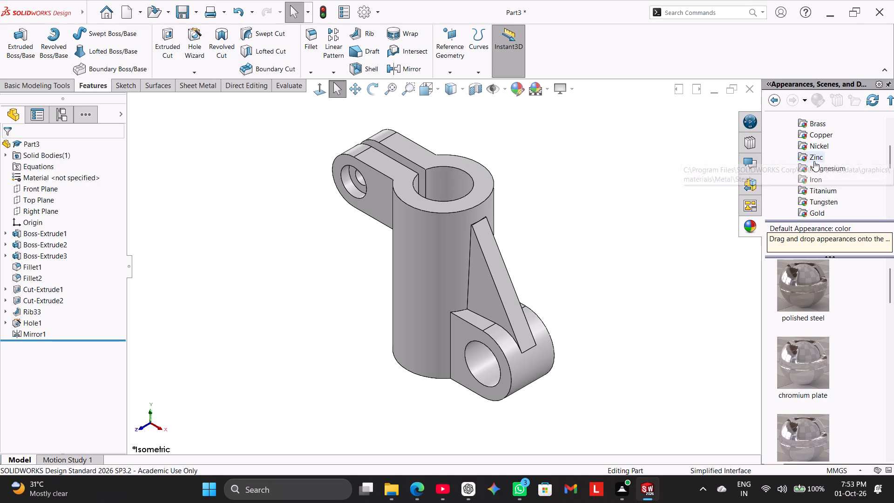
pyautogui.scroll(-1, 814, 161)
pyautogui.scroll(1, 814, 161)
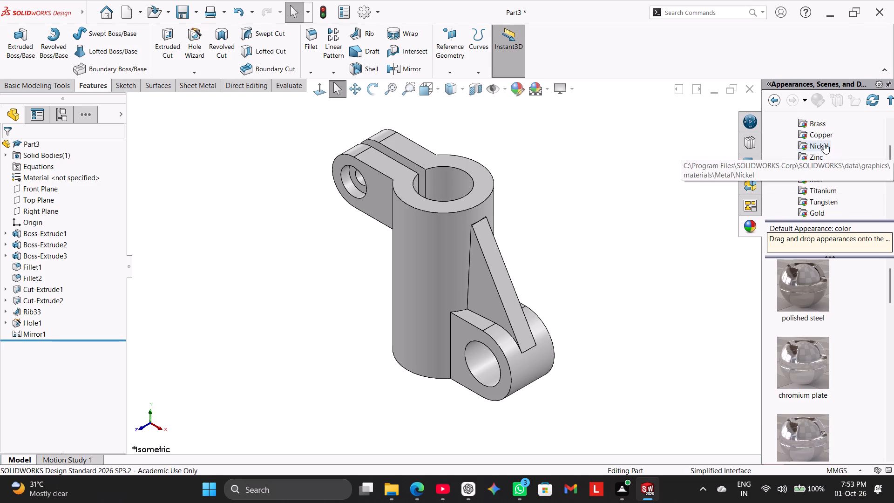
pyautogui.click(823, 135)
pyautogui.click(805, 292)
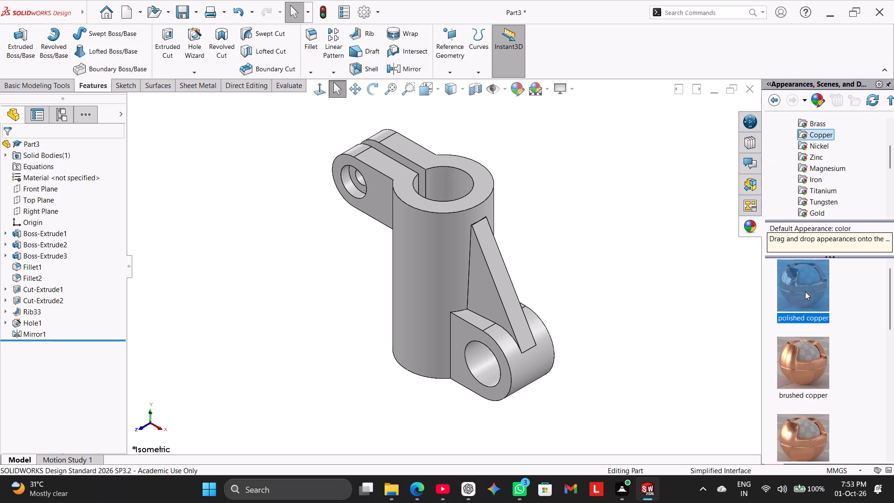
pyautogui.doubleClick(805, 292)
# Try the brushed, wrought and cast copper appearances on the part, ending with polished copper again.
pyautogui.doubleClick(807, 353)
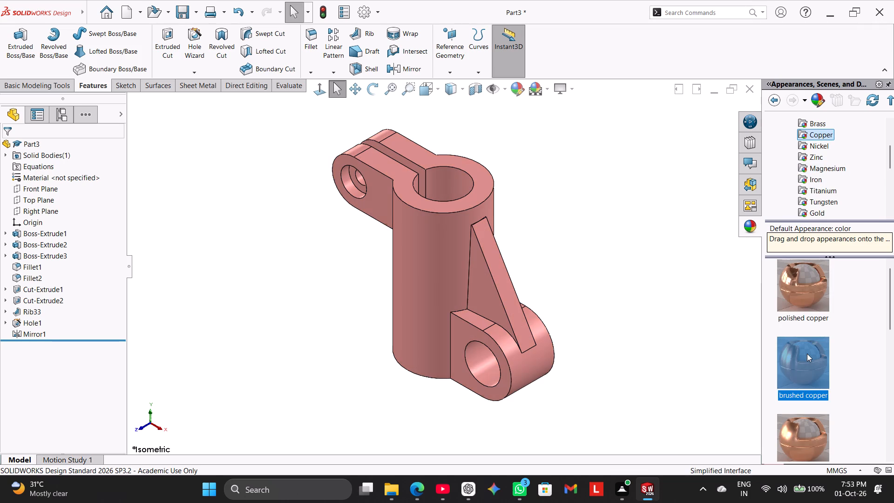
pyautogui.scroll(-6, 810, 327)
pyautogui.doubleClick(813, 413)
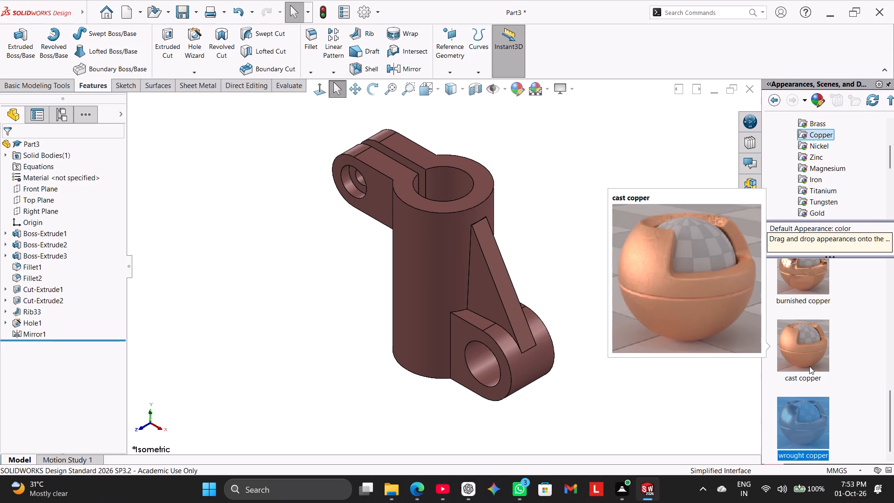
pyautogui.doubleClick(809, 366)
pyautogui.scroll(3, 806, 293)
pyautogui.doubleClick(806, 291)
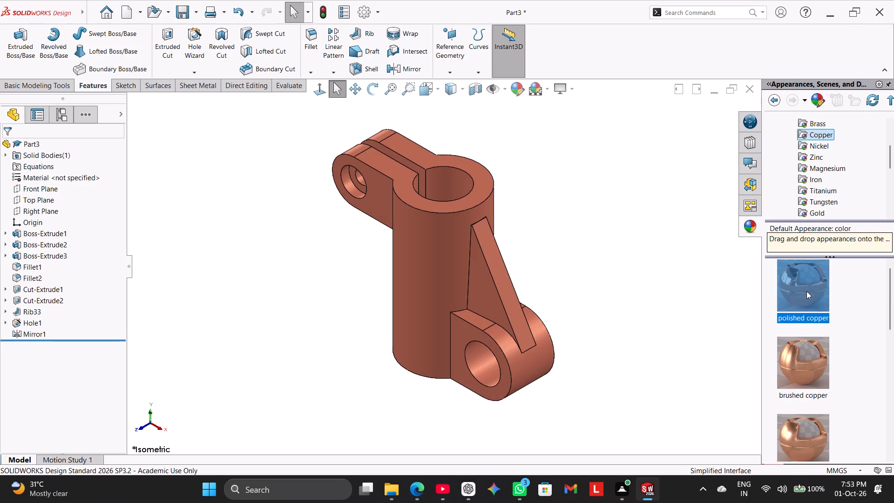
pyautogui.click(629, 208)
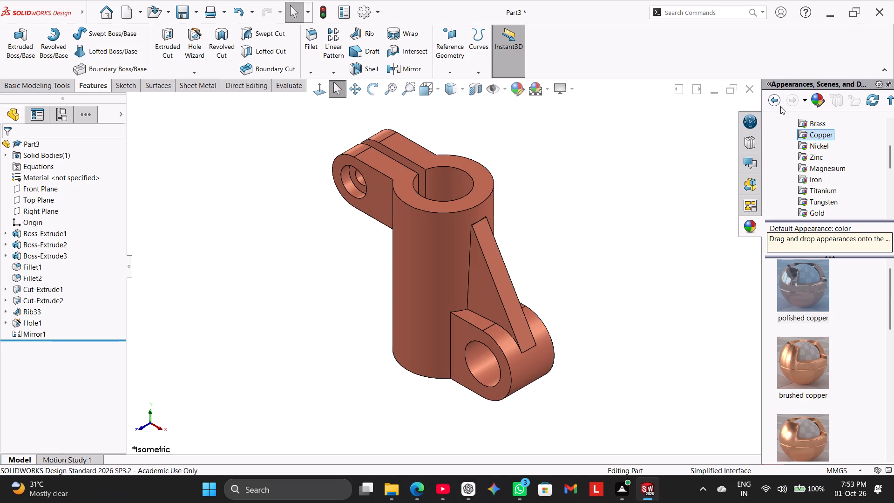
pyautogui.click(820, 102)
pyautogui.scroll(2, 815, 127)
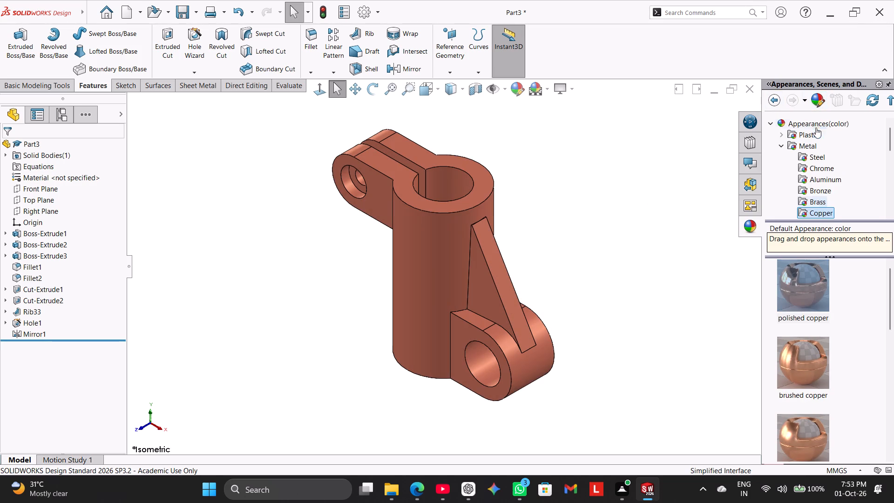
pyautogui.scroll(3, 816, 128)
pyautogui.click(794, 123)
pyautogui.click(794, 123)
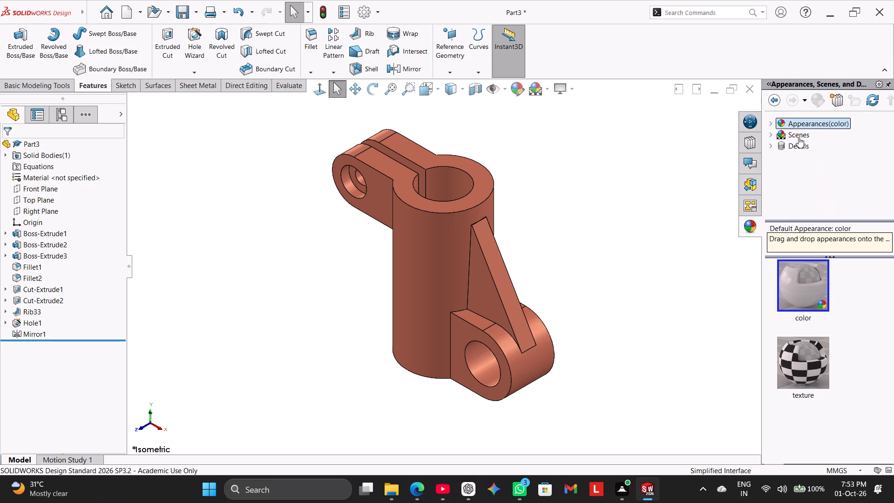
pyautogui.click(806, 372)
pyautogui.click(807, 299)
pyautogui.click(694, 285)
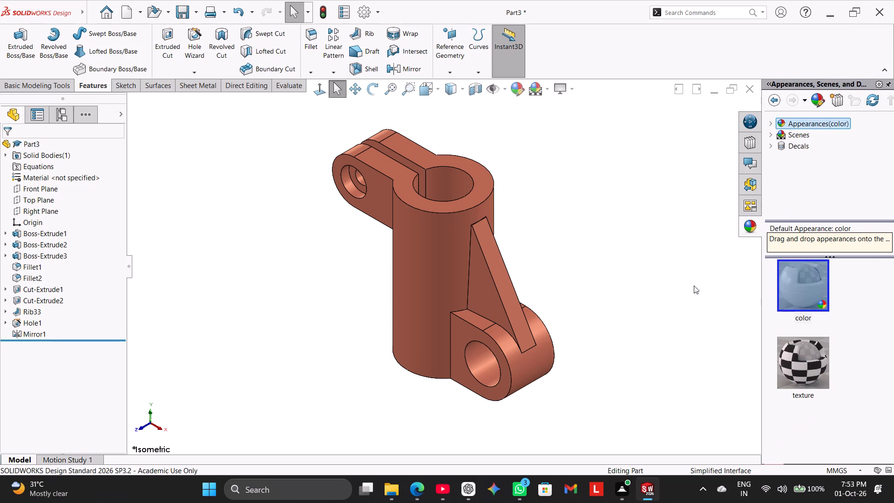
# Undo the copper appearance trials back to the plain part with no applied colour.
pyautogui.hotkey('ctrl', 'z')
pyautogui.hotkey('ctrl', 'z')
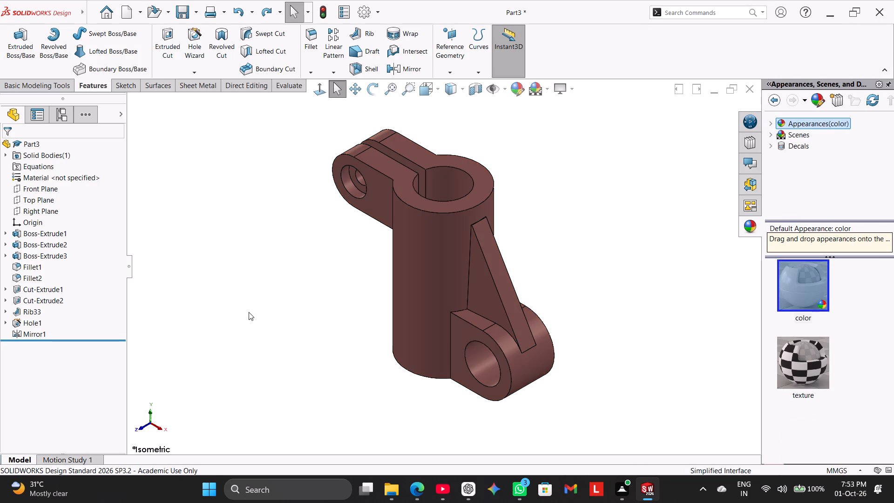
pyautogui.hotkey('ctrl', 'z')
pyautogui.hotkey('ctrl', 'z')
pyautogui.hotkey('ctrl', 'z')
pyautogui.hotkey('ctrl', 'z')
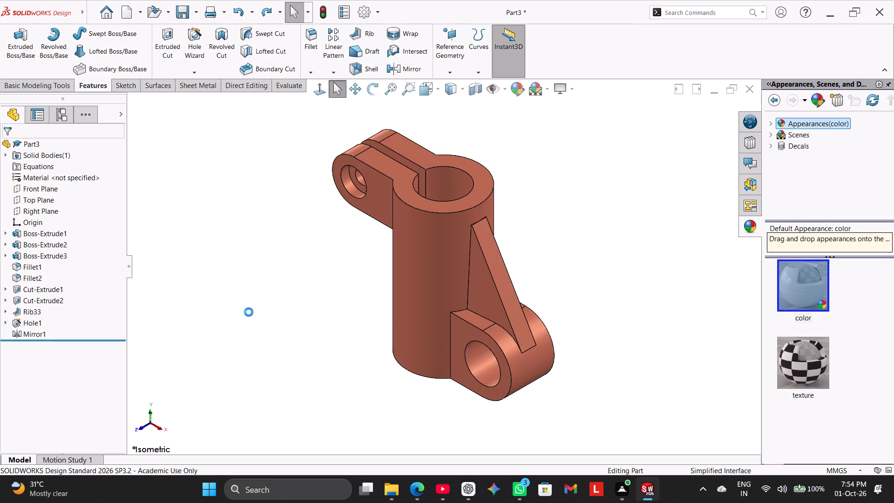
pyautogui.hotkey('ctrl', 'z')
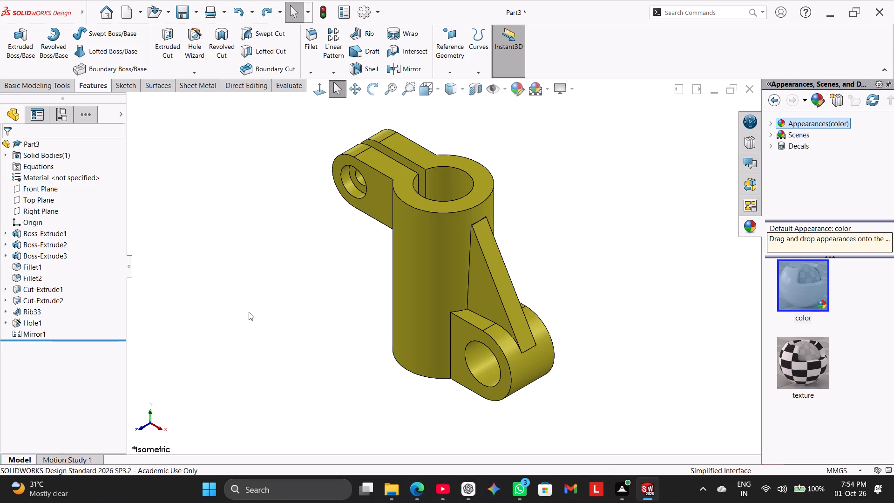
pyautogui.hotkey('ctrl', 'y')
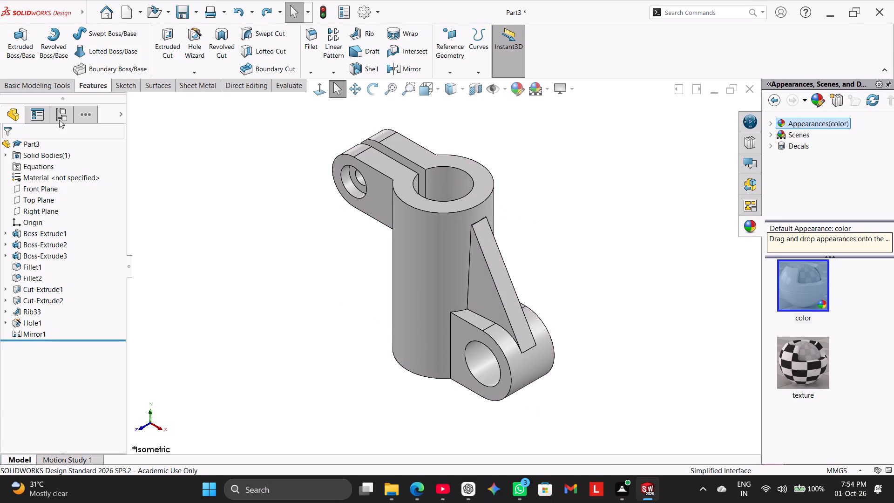
# Assign the material Copper from the Copper Alloys category to the part.
pyautogui.click(53, 166)
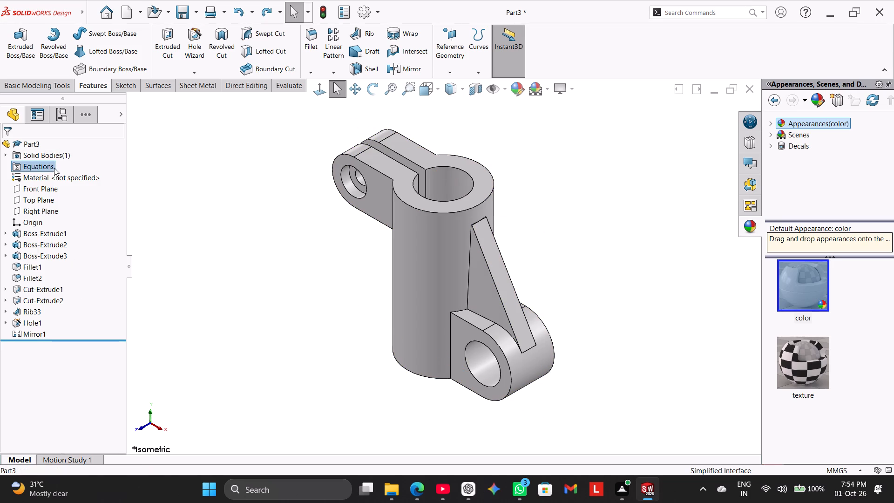
pyautogui.click(61, 175)
pyautogui.rightClick(62, 175)
pyautogui.click(93, 183)
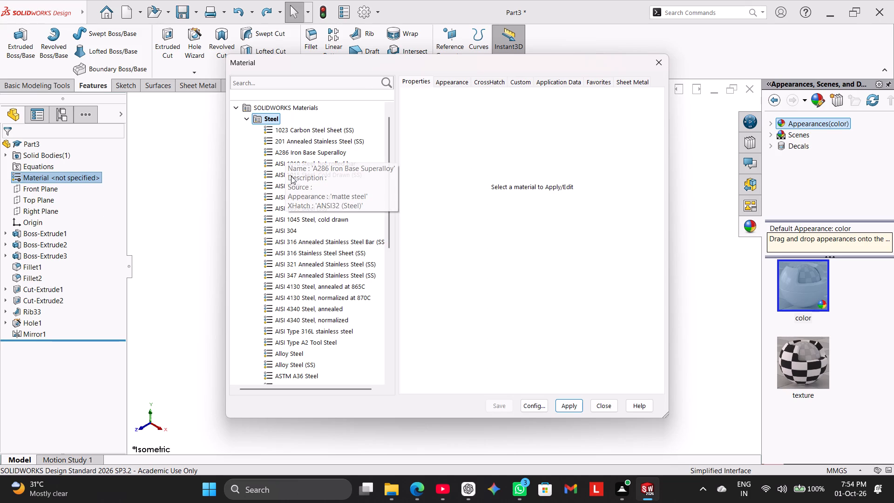
pyautogui.scroll(-1, 322, 281)
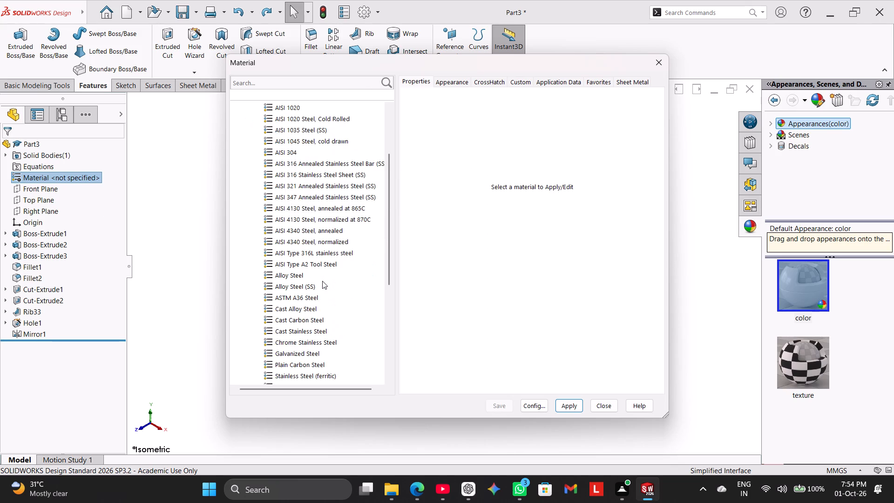
pyautogui.scroll(2, 322, 281)
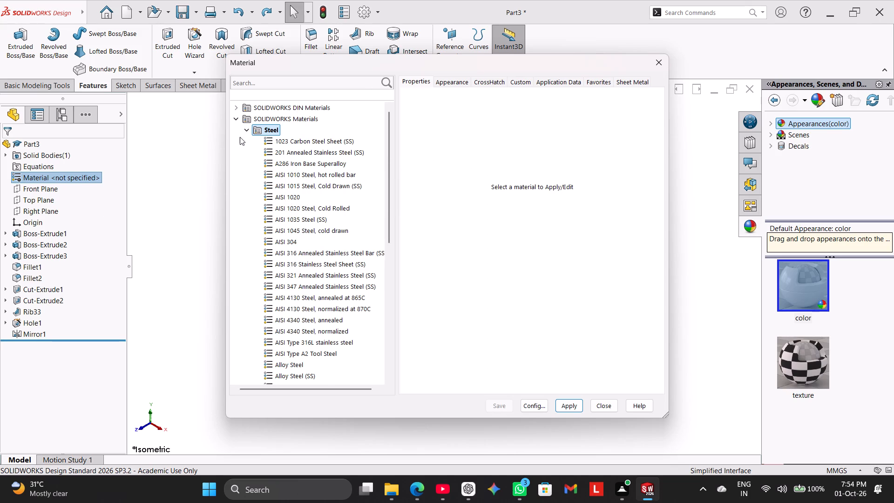
pyautogui.click(244, 130)
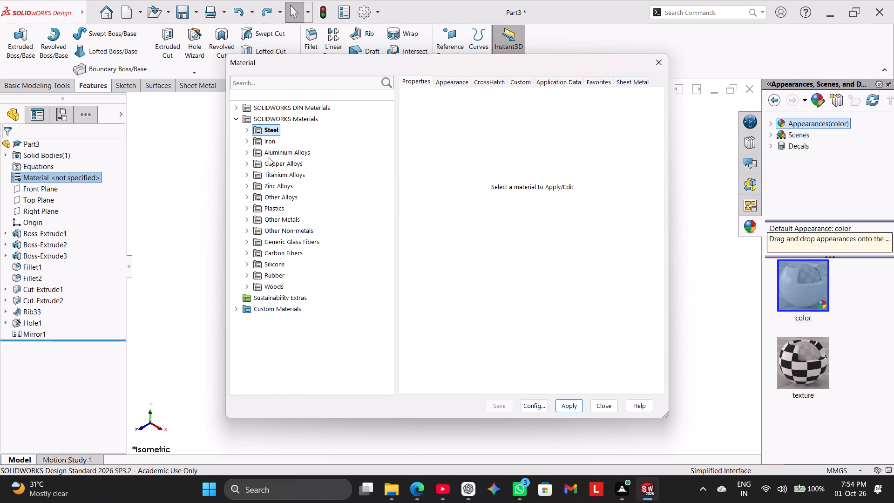
pyautogui.click(245, 162)
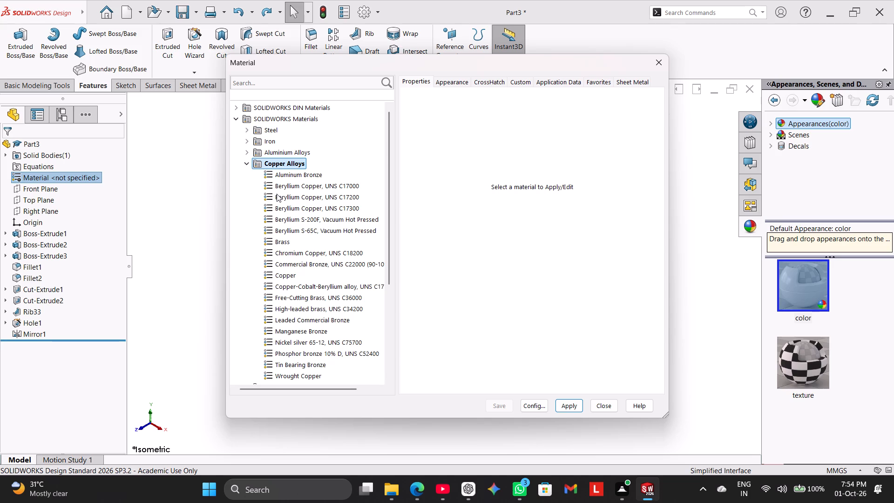
pyautogui.click(296, 272)
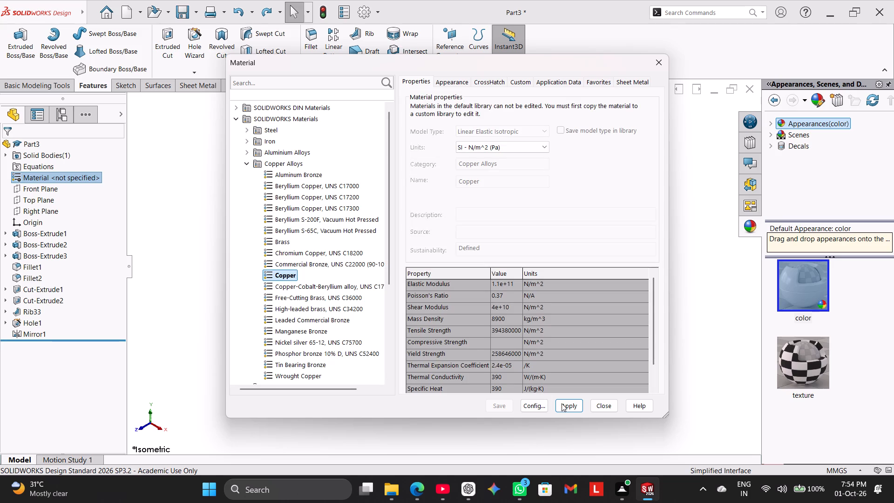
pyautogui.click(571, 407)
pyautogui.click(593, 407)
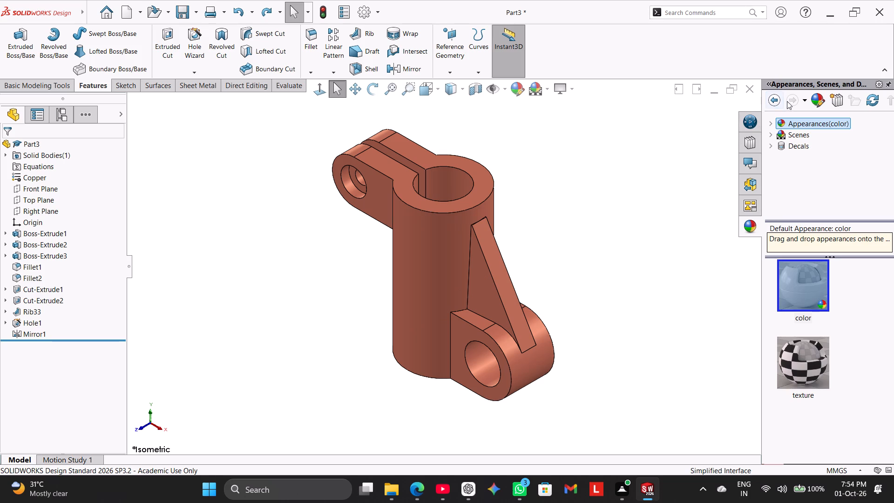
# Recolour the whole part's appearance with the dark yellow swatch in the third column of the standard palette.
pyautogui.click(524, 94)
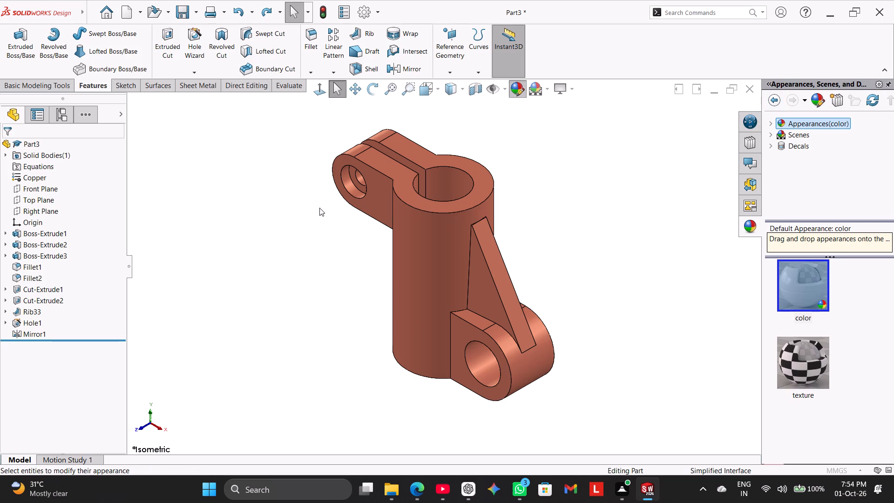
pyautogui.moveTo(116, 233); pyautogui.dragTo(116, 238)
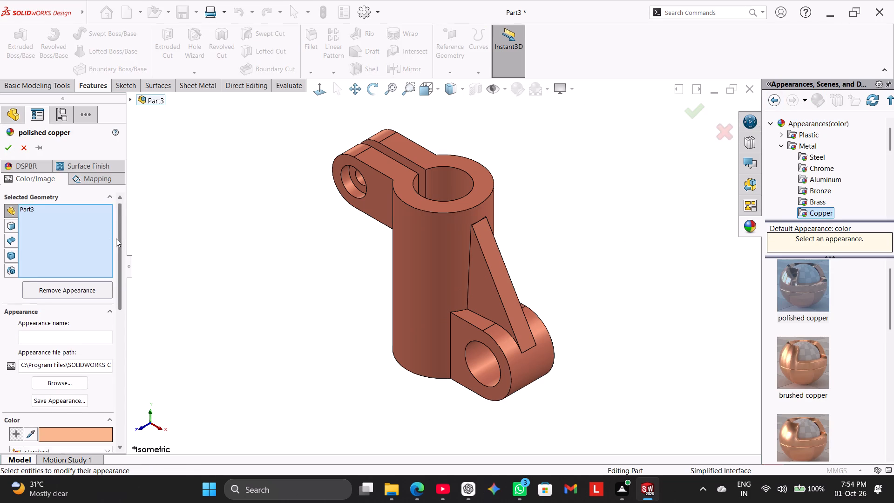
pyautogui.moveTo(116, 238); pyautogui.dragTo(122, 279)
pyautogui.click(53, 391)
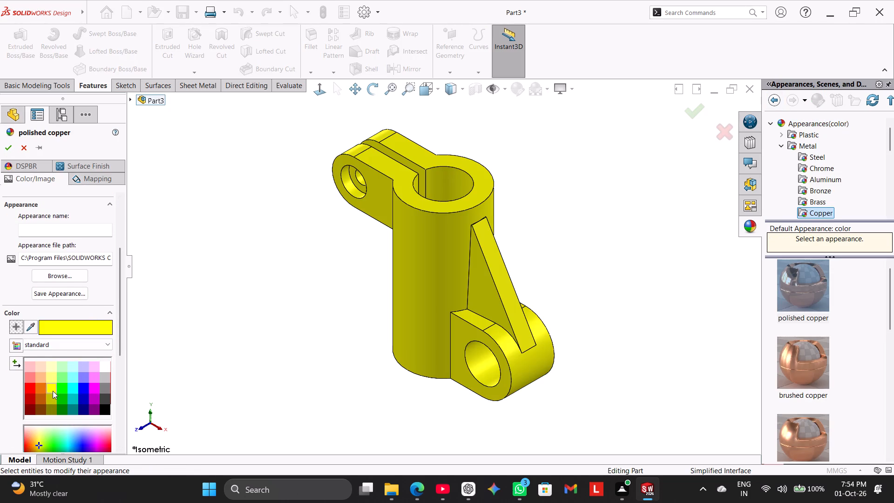
pyautogui.click(52, 398)
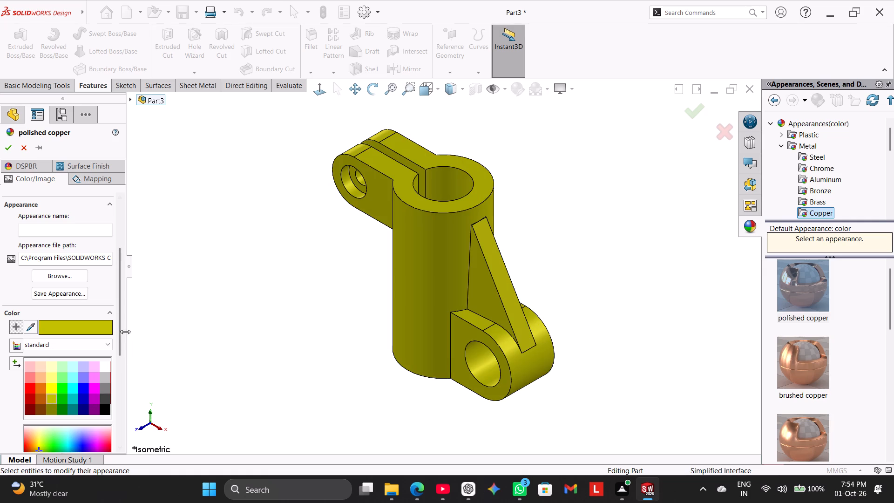
# Fine-tune the part's appearance colour to RGB 192, 177, 34 and accept it.
pyautogui.moveTo(125, 331); pyautogui.dragTo(124, 352)
pyautogui.moveTo(123, 344); pyautogui.dragTo(120, 367)
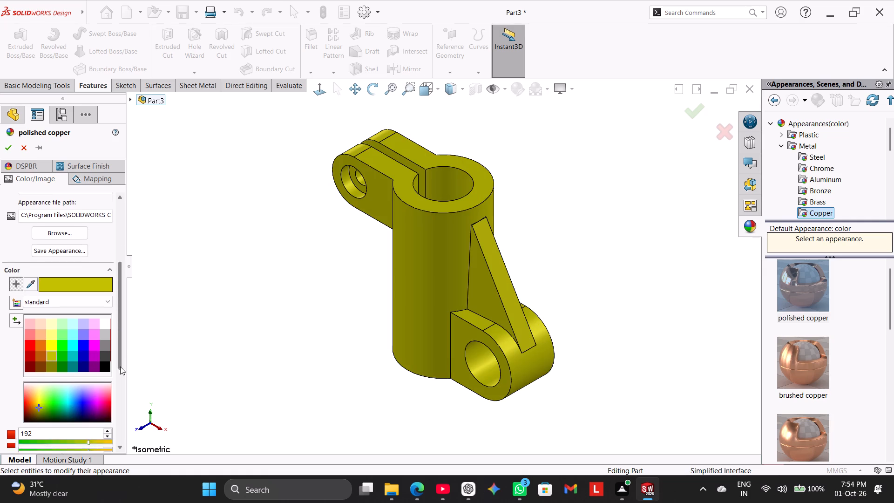
pyautogui.moveTo(120, 367); pyautogui.dragTo(121, 383)
pyautogui.click(38, 436)
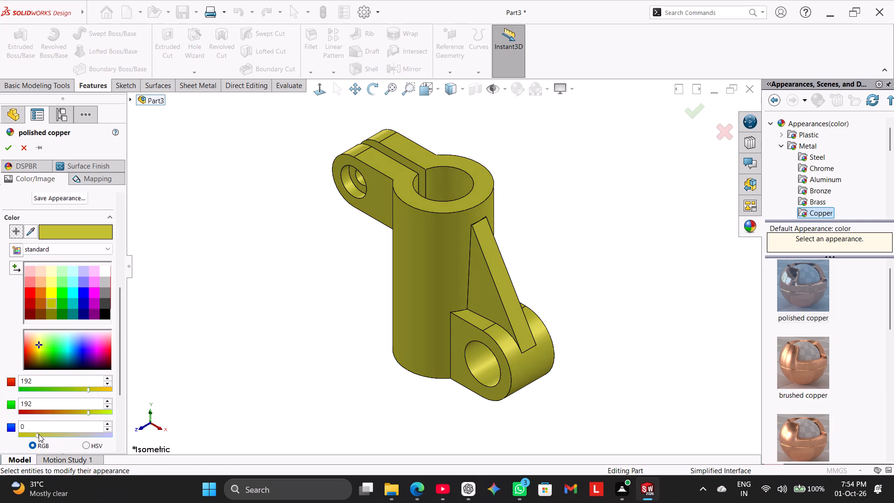
pyautogui.moveTo(122, 347); pyautogui.dragTo(124, 410)
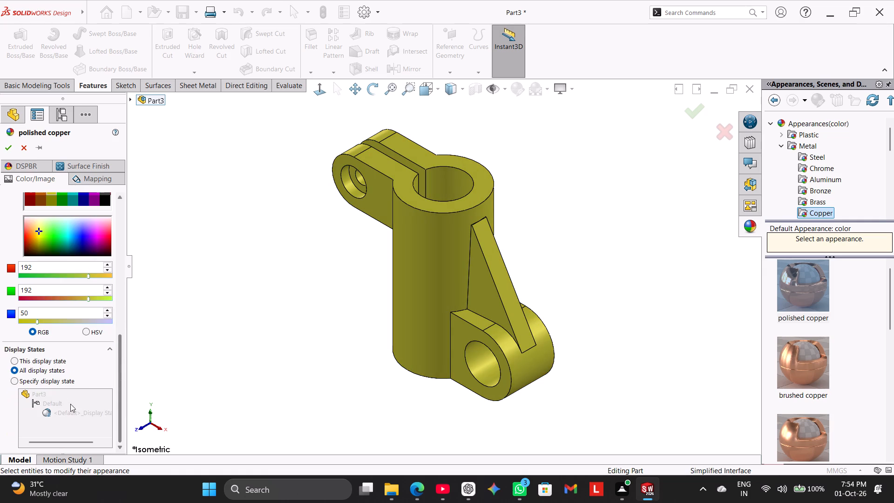
pyautogui.click(83, 298)
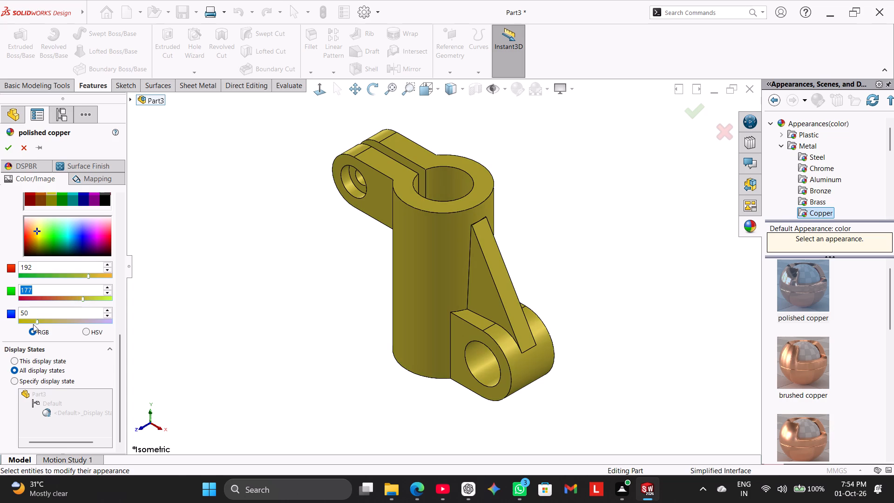
pyautogui.click(32, 323)
pyautogui.click(6, 145)
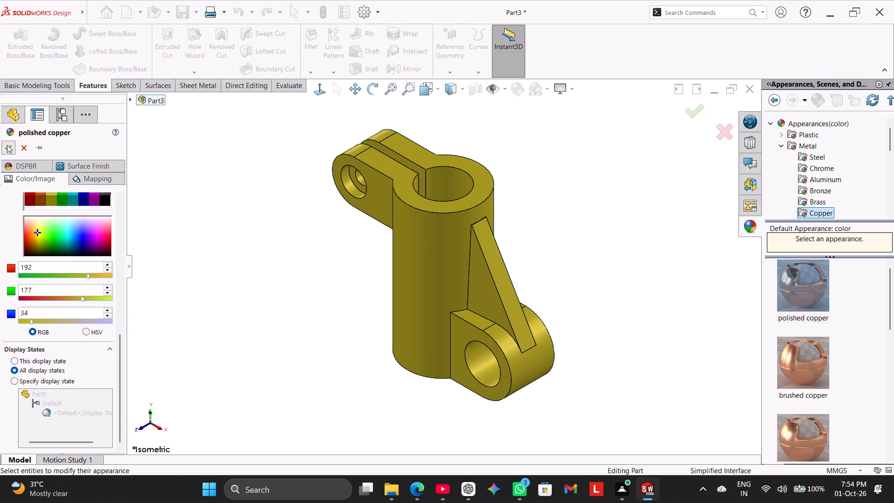
pyautogui.moveTo(193, 321); pyautogui.dragTo(217, 296, button='right')
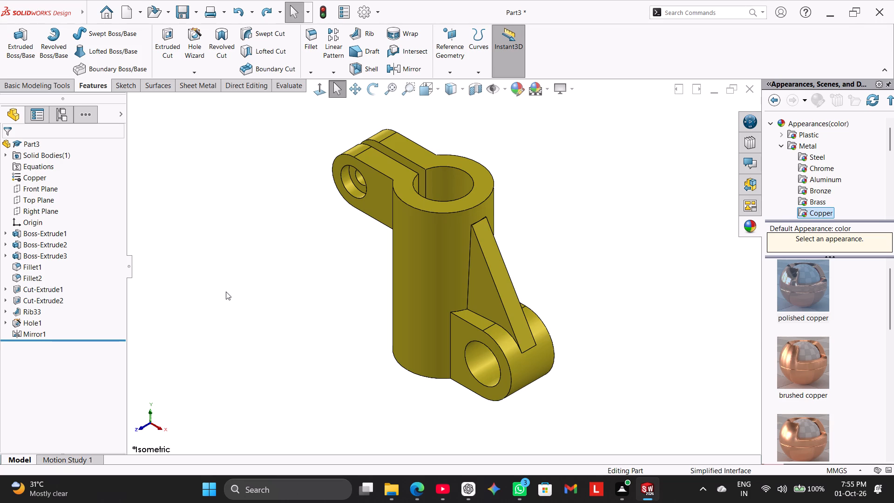
# Start a constant-size symmetric fillet of 3 mm radius and select the outer rounded edges on both sides of the lower arm.
pyautogui.click(316, 30)
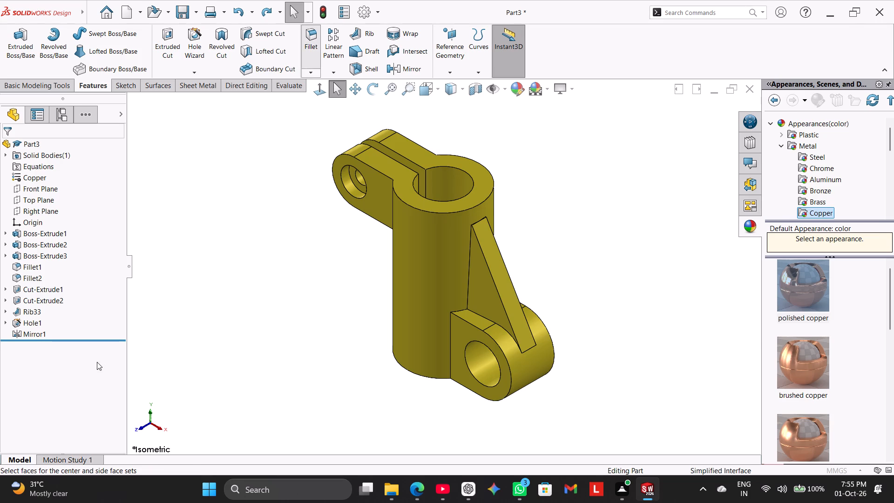
pyautogui.click(17, 200)
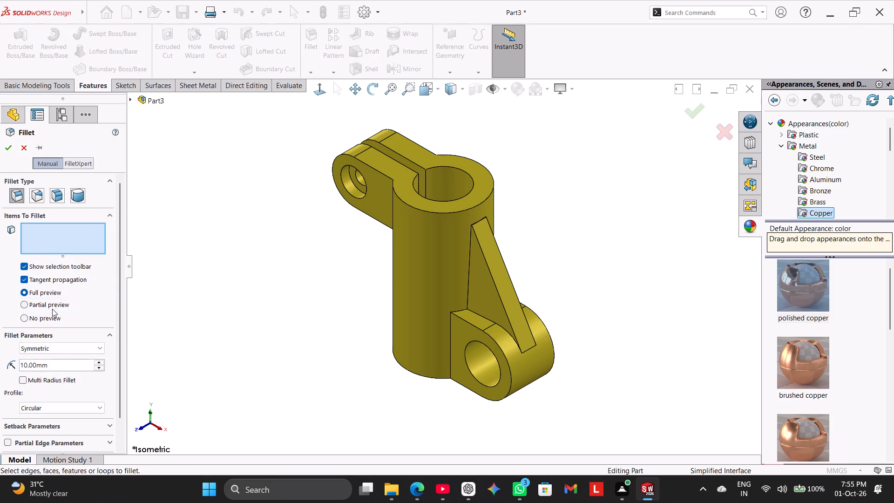
pyautogui.doubleClick(61, 359)
pyautogui.doubleClick(62, 364)
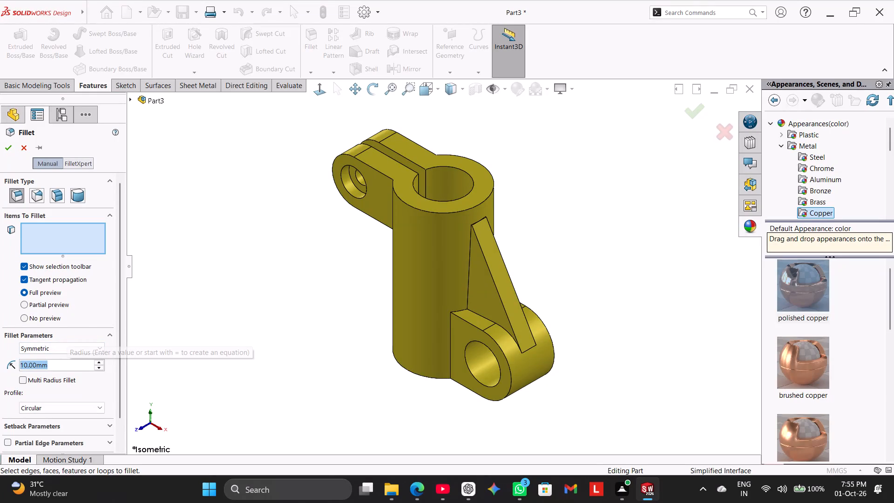
pyautogui.press('3')
pyautogui.press('Return')
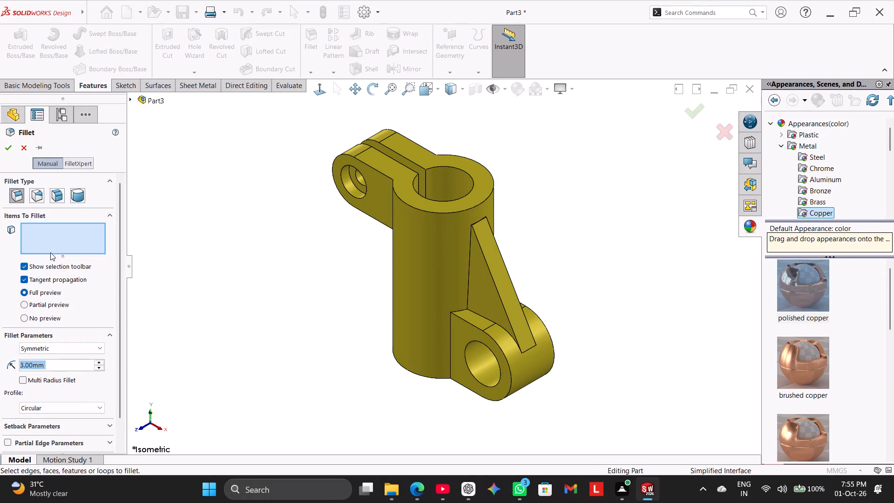
pyautogui.click(51, 251)
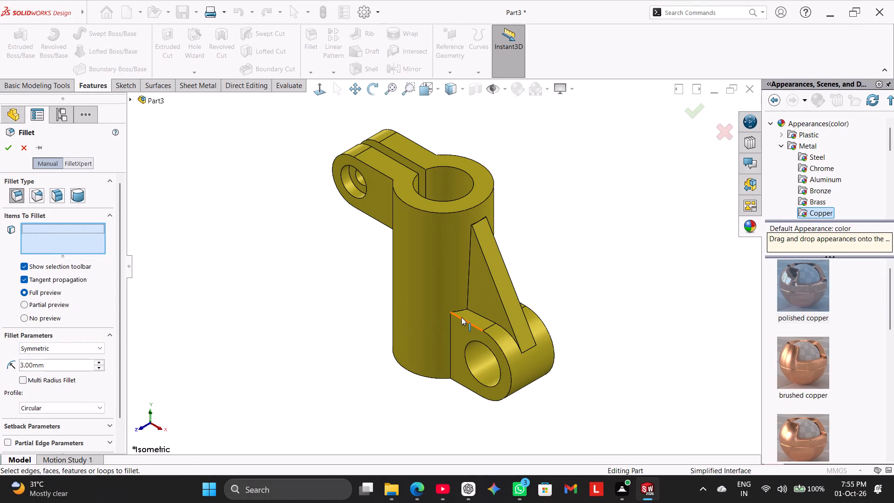
pyautogui.click(461, 317)
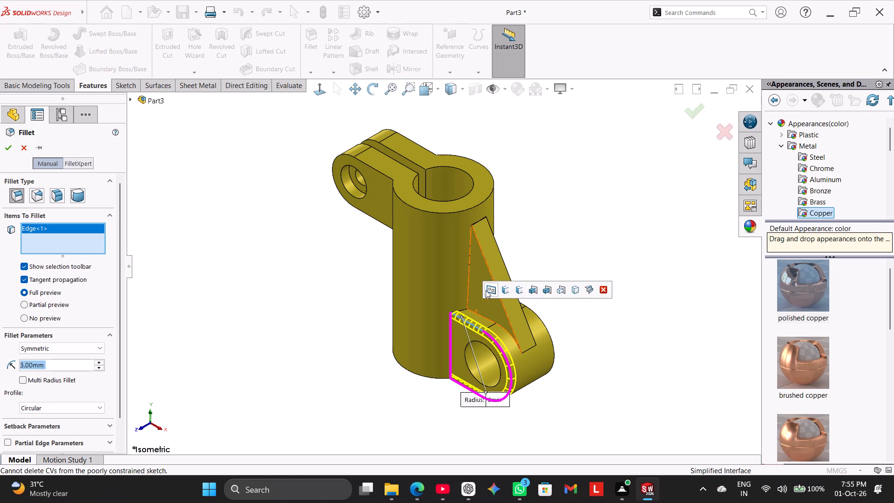
pyautogui.click(318, 352)
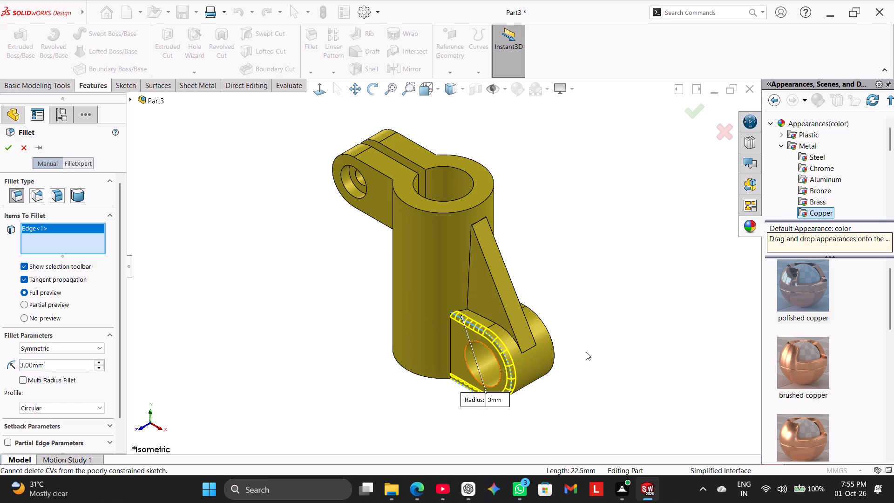
pyautogui.moveTo(601, 313); pyautogui.dragTo(574, 330, button='middle')
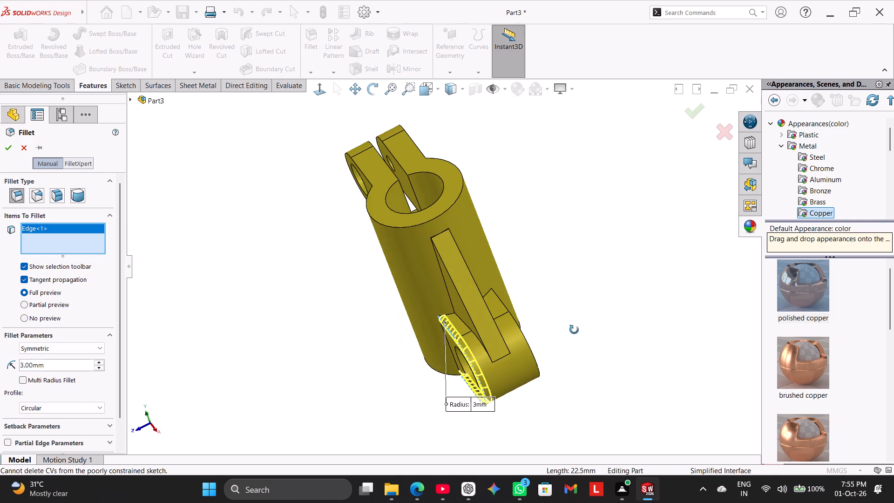
pyautogui.moveTo(574, 330); pyautogui.dragTo(546, 355, button='middle')
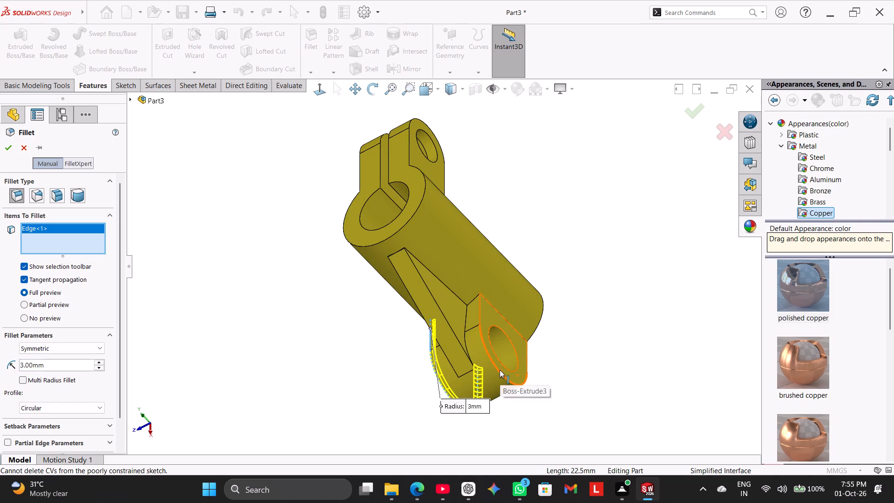
pyautogui.click(500, 370)
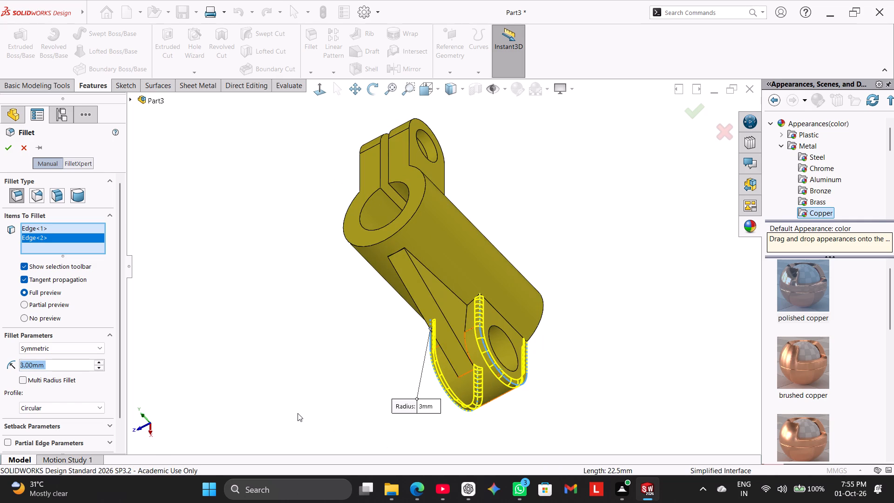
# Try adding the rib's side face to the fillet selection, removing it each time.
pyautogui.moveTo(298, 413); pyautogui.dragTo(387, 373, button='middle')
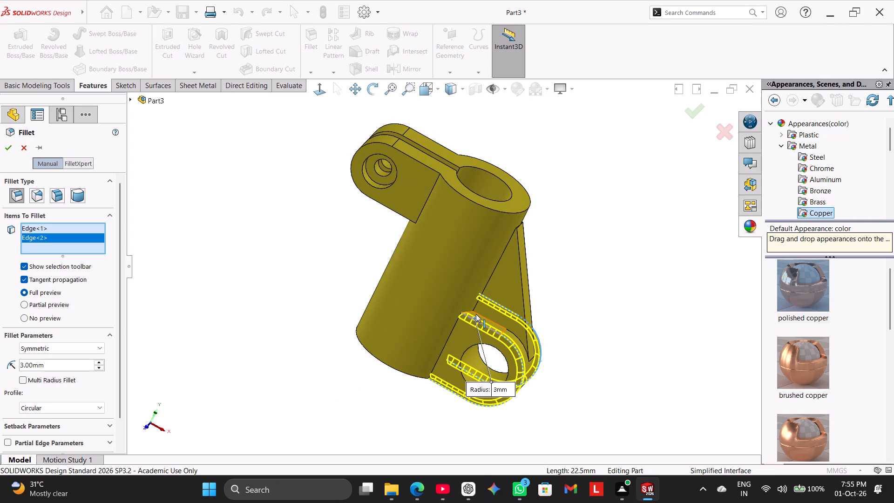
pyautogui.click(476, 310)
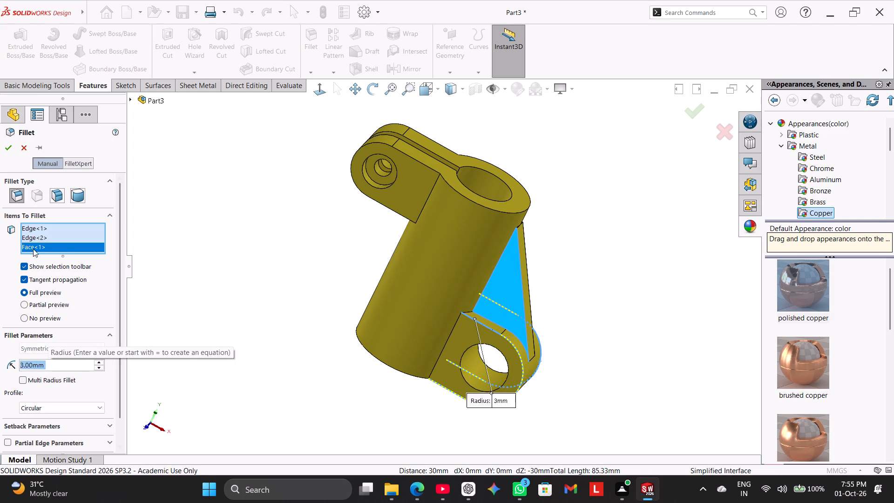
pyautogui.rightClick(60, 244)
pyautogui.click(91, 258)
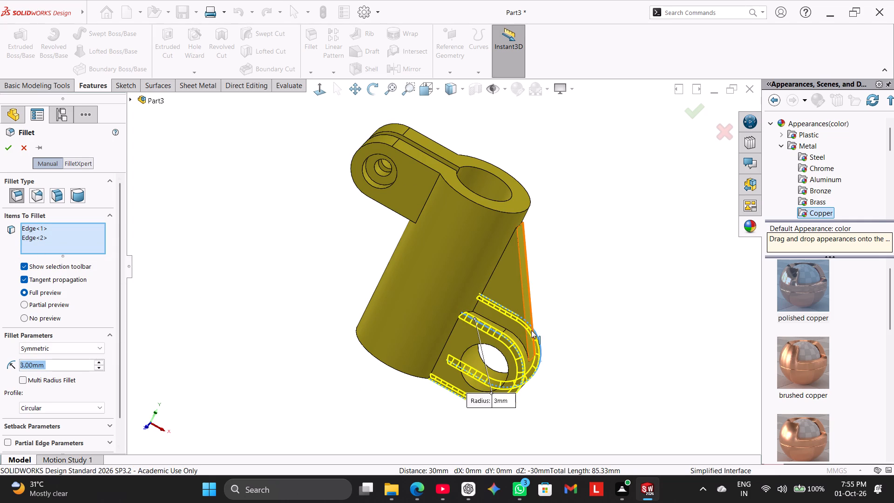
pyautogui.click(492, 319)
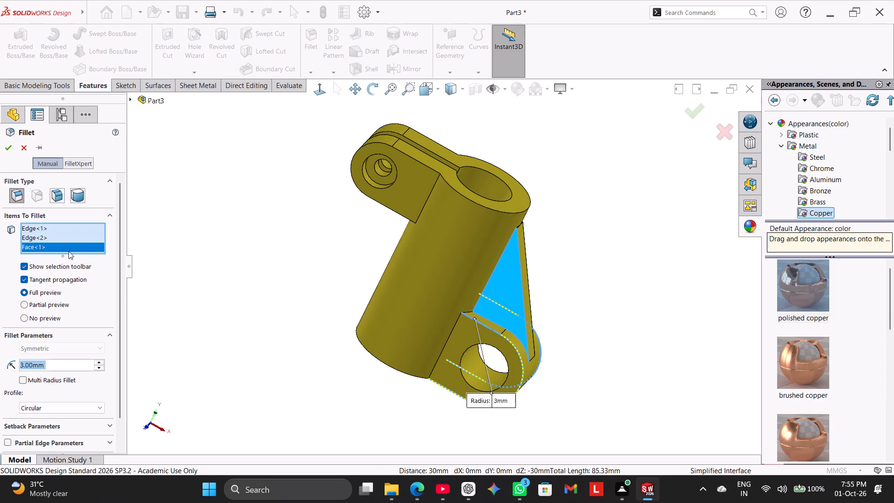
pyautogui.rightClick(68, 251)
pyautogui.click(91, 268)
# Add both long sloping edges of the rib to the 3 mm fillet selection.
pyautogui.moveTo(685, 288); pyautogui.dragTo(605, 365, button='middle')
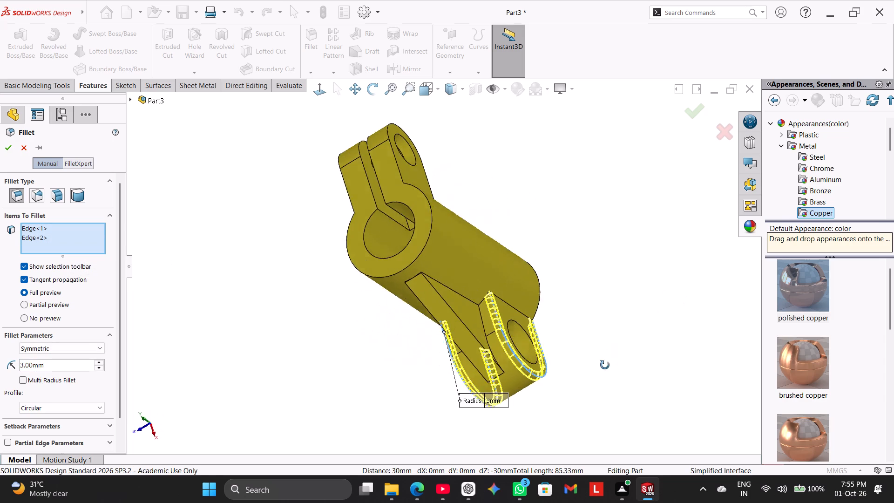
pyautogui.moveTo(605, 365); pyautogui.dragTo(595, 383, button='middle')
pyautogui.click(429, 318)
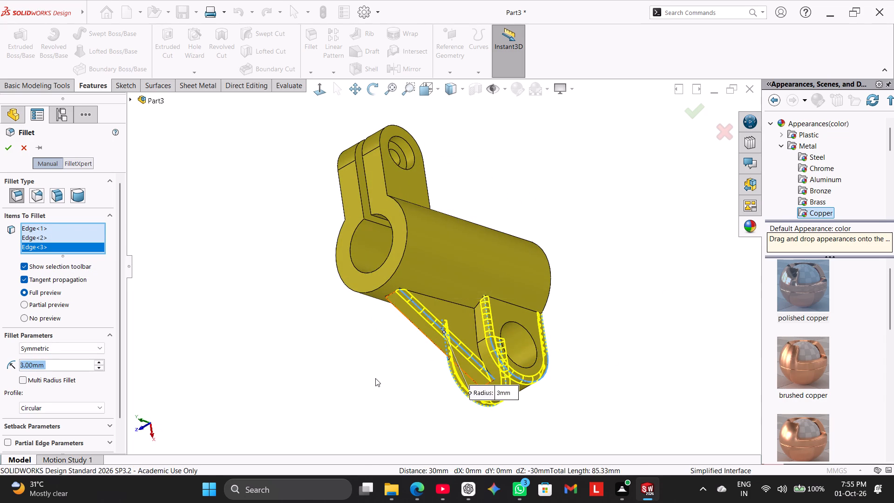
pyautogui.moveTo(375, 378); pyautogui.dragTo(430, 315, button='middle')
pyautogui.click(484, 289)
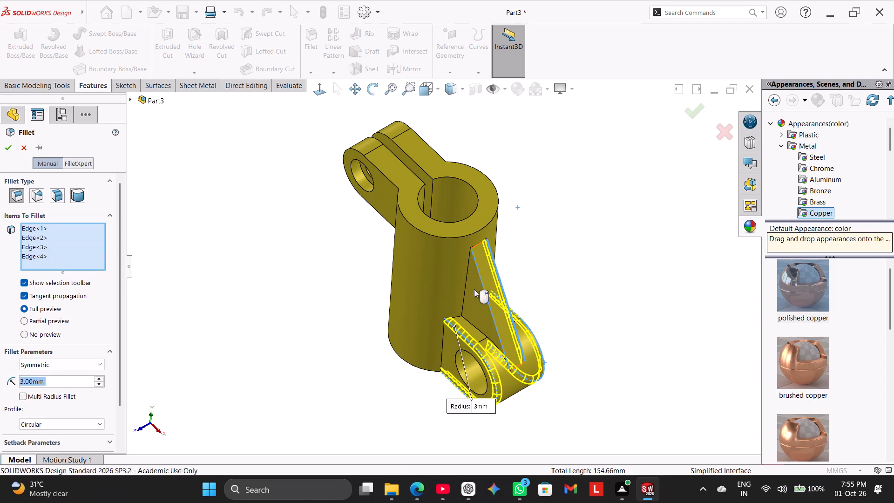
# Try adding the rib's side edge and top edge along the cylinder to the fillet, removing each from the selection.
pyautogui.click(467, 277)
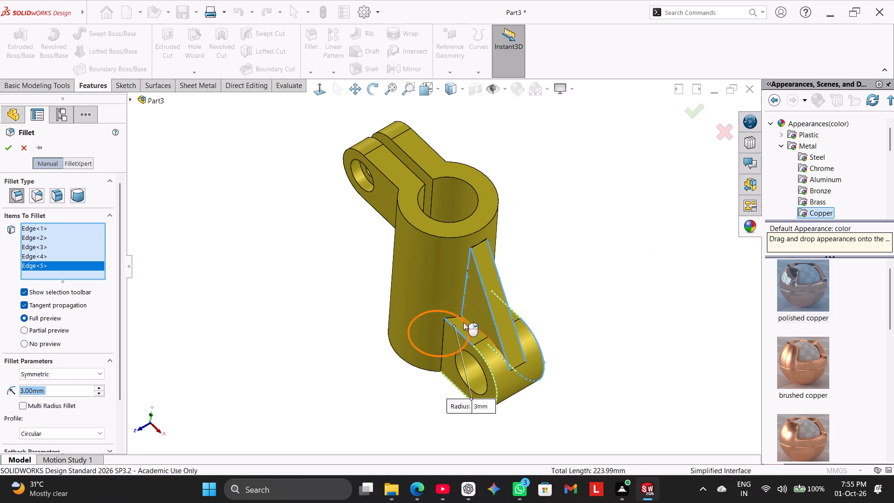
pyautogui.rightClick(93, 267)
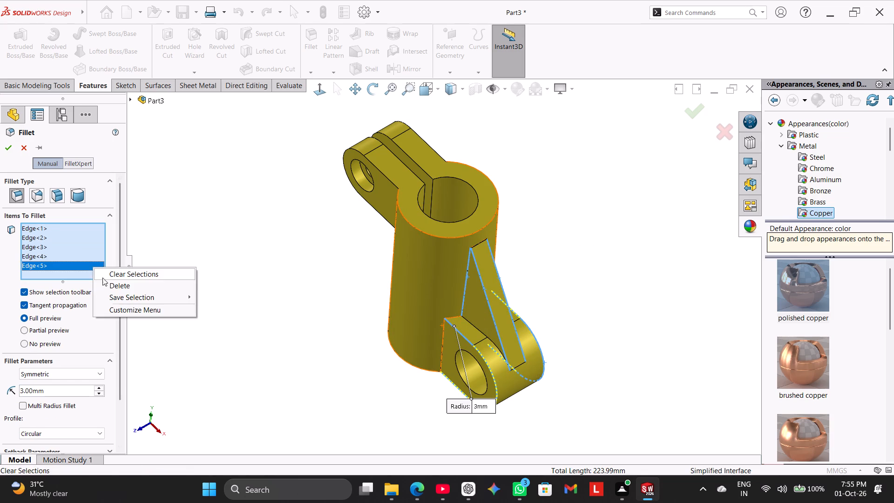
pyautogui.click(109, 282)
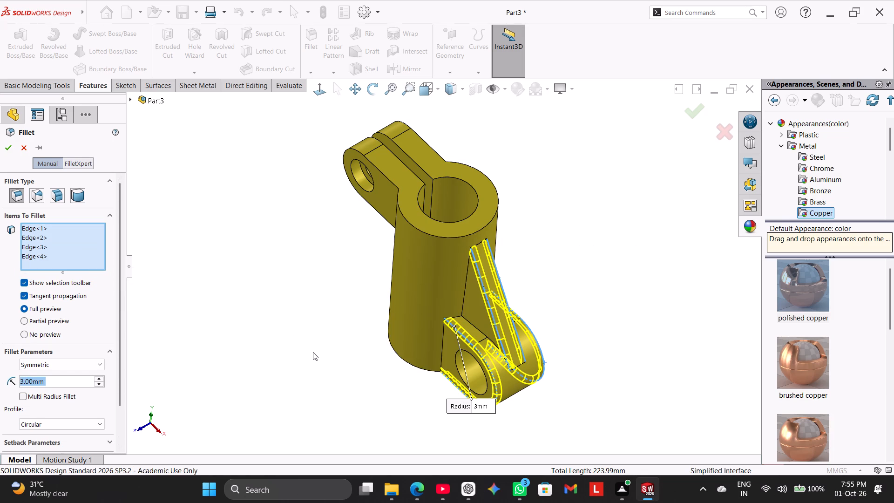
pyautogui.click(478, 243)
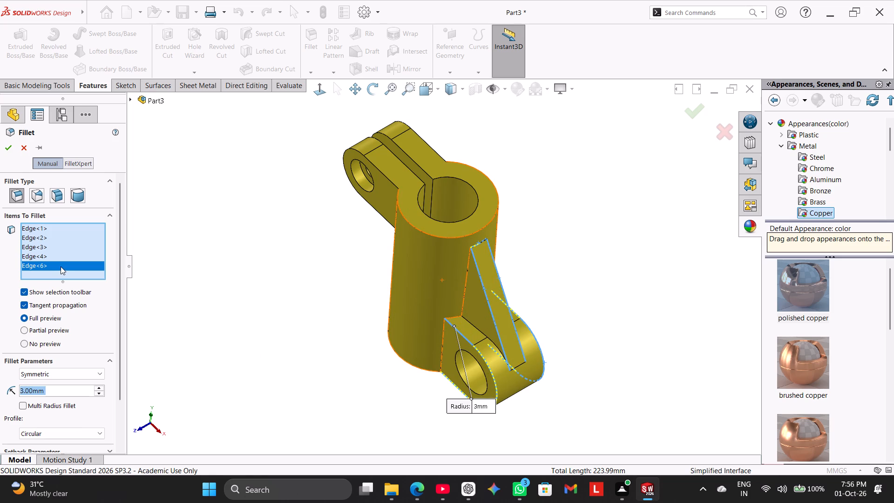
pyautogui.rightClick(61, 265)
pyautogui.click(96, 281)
# Add the vertical edges where both sides of the lower arm meet the cylinder to the 3 mm fillet selection.
pyautogui.moveTo(297, 417); pyautogui.dragTo(325, 399, button='middle')
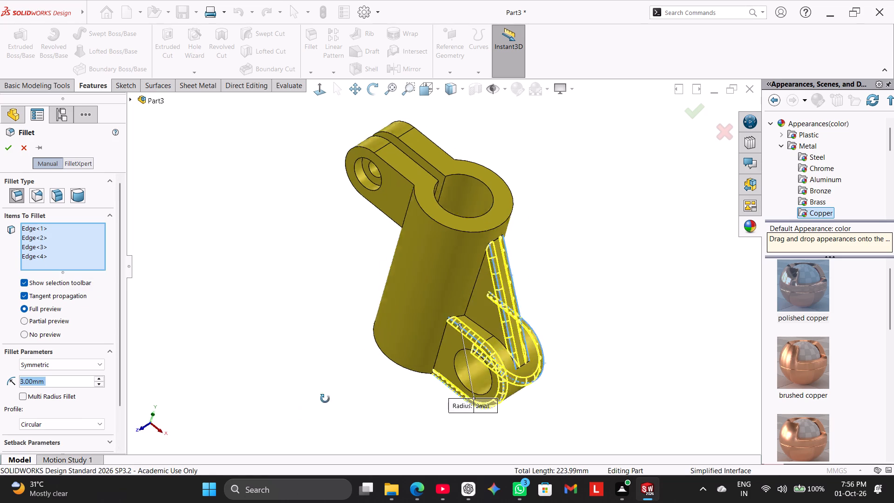
pyautogui.moveTo(325, 399); pyautogui.dragTo(340, 389, button='middle')
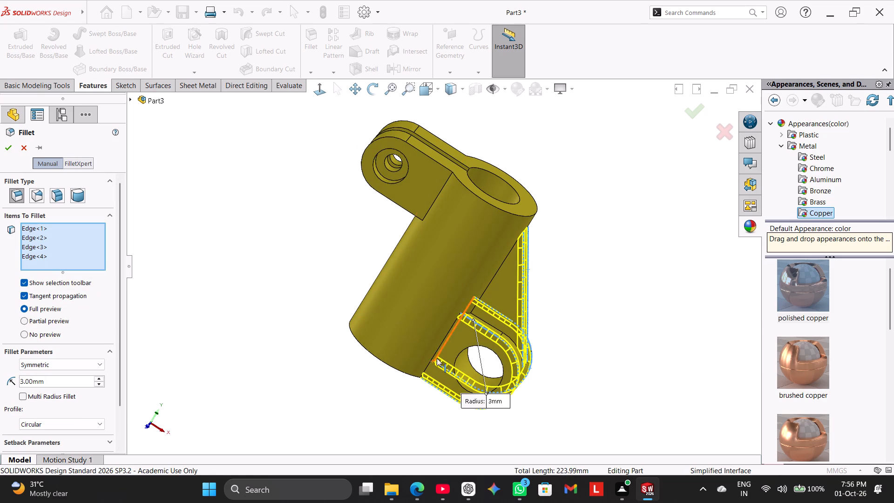
pyautogui.click(440, 347)
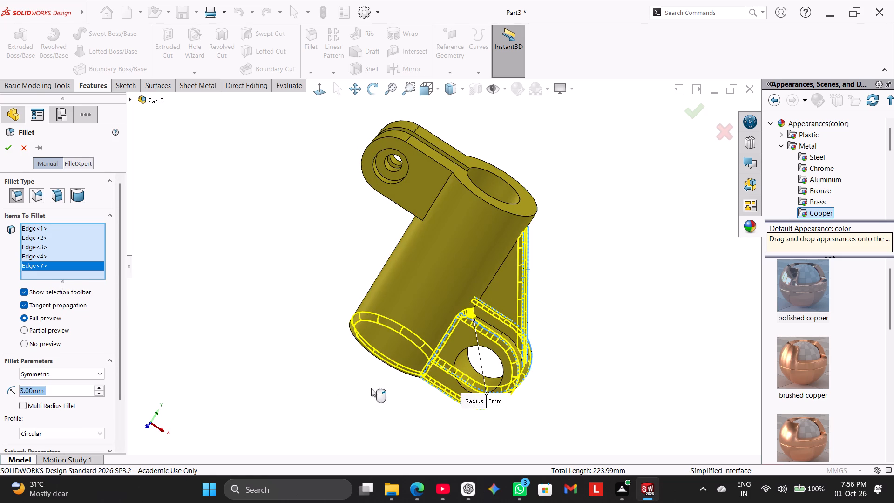
pyautogui.moveTo(362, 389); pyautogui.dragTo(208, 358, button='middle')
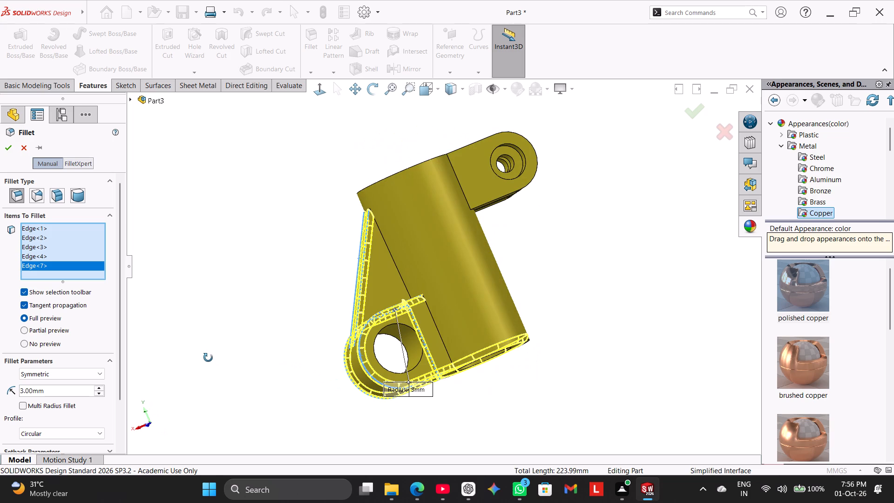
pyautogui.moveTo(208, 358); pyautogui.dragTo(203, 362, button='middle')
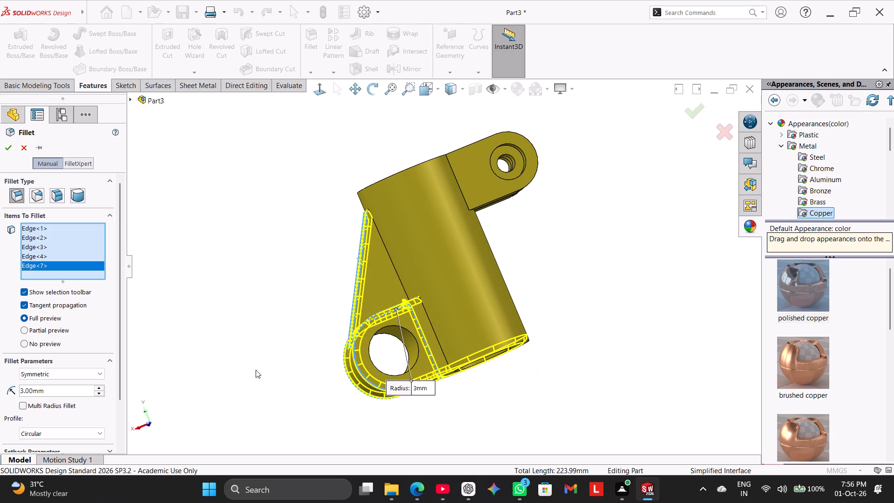
pyautogui.moveTo(296, 359); pyautogui.dragTo(312, 386, button='middle')
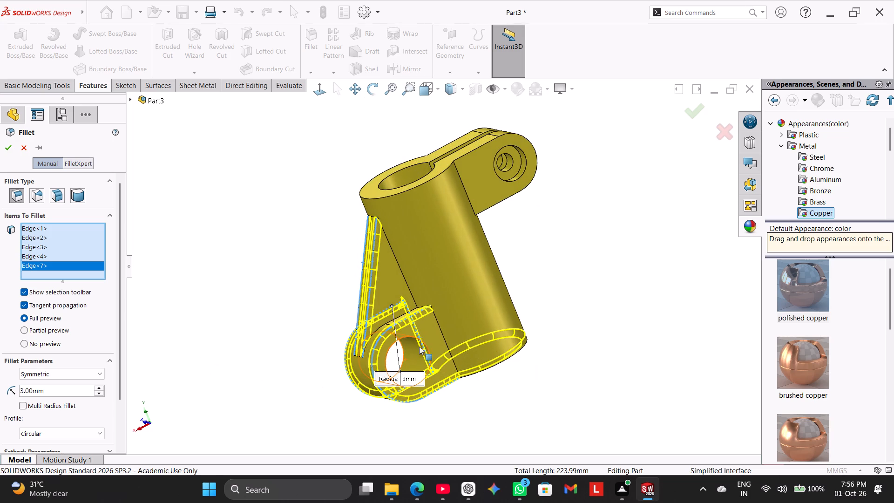
pyautogui.click(439, 327)
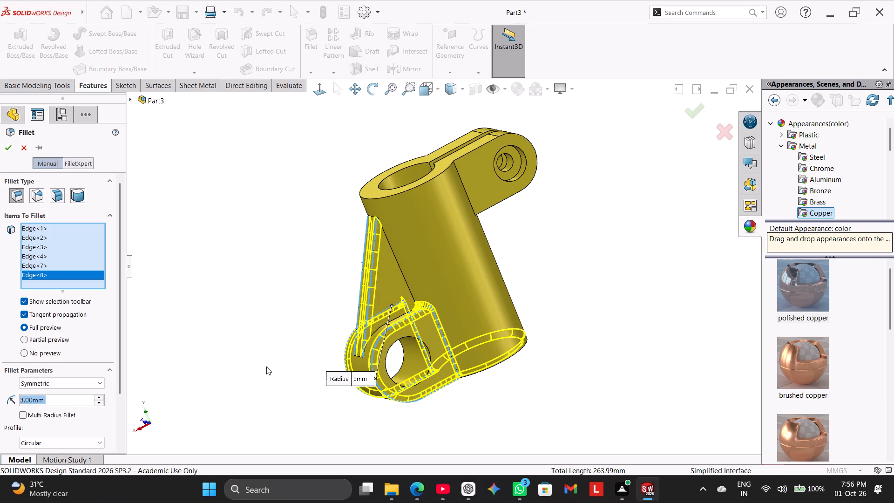
# Add the outer rim edge of the cylinder's top face to the 3 mm fillet selection.
pyautogui.moveTo(267, 367); pyautogui.dragTo(402, 379, button='middle')
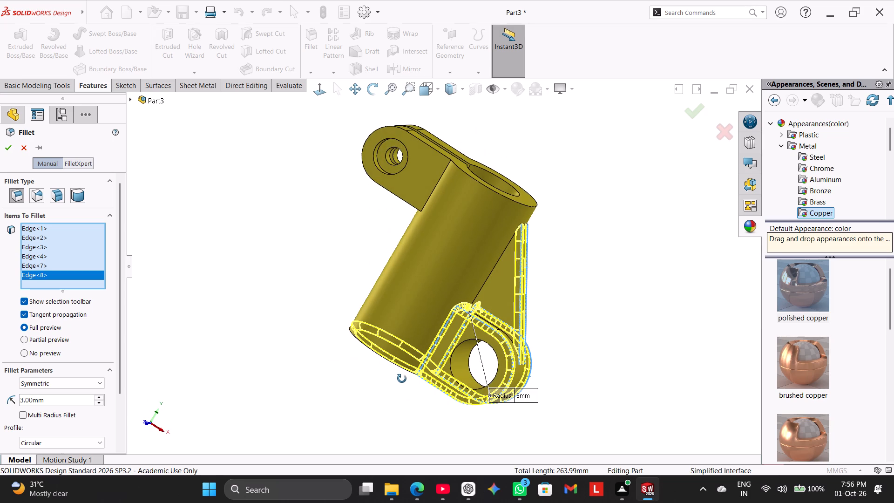
pyautogui.moveTo(402, 379); pyautogui.dragTo(398, 394, button='middle')
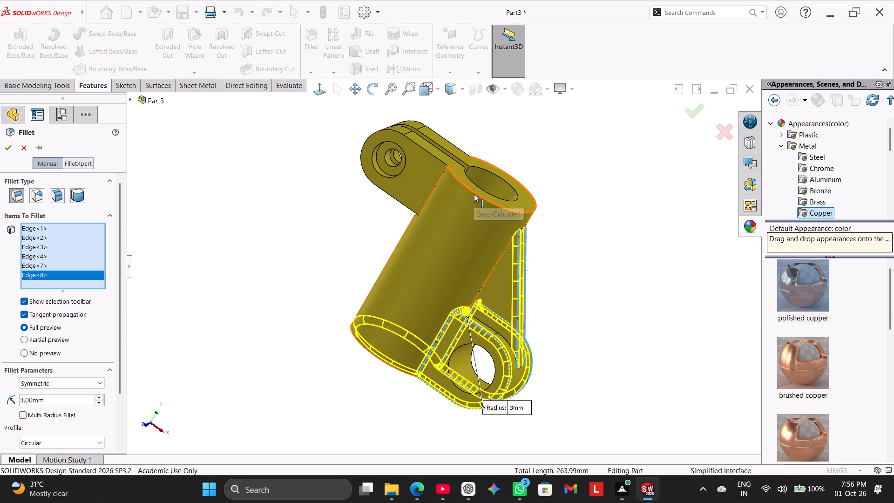
pyautogui.click(474, 194)
# Add the edges joining both outer sides of the upper arm to the cylinder, plus one fork's underside junction edge, to the fillet.
pyautogui.moveTo(299, 246); pyautogui.dragTo(308, 259, button='middle')
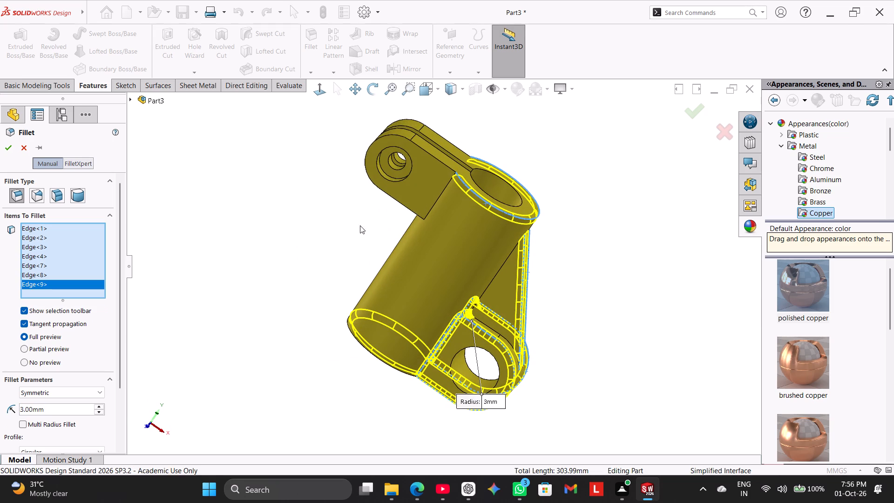
pyautogui.click(443, 192)
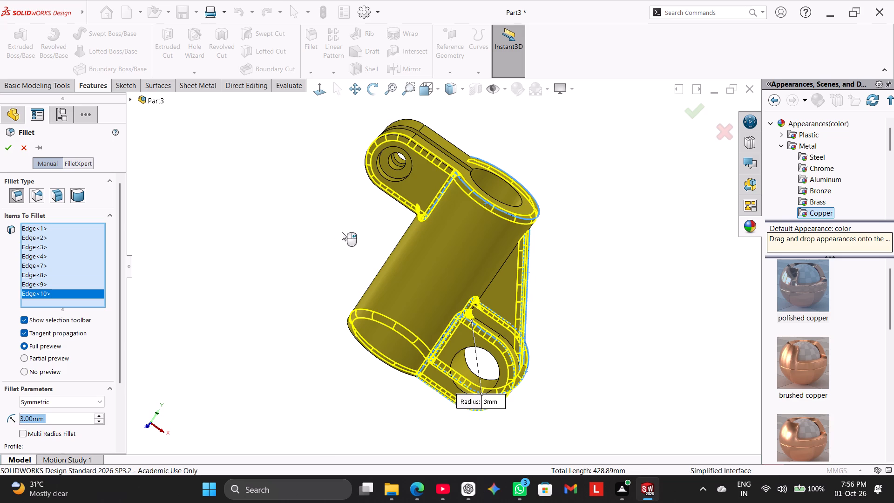
pyautogui.middleClick(350, 231)
pyautogui.moveTo(330, 231); pyautogui.dragTo(432, 319, button='middle')
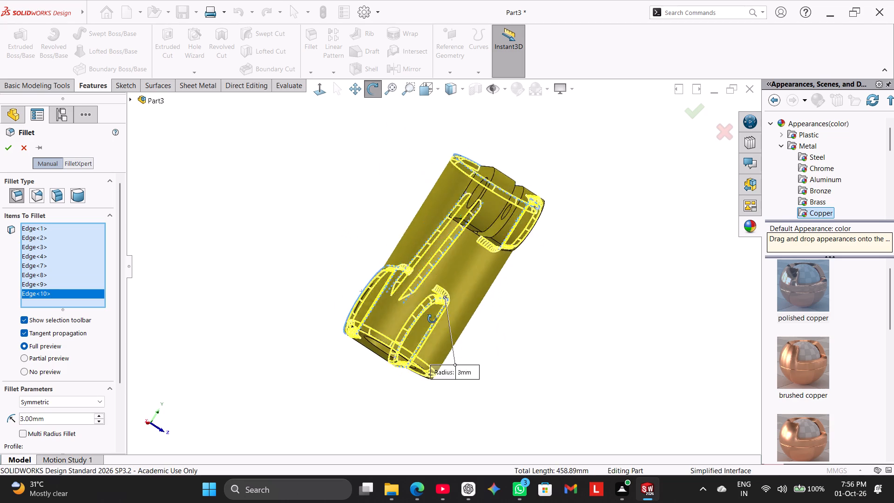
pyautogui.moveTo(432, 319); pyautogui.dragTo(447, 348, button='middle')
pyautogui.click(508, 245)
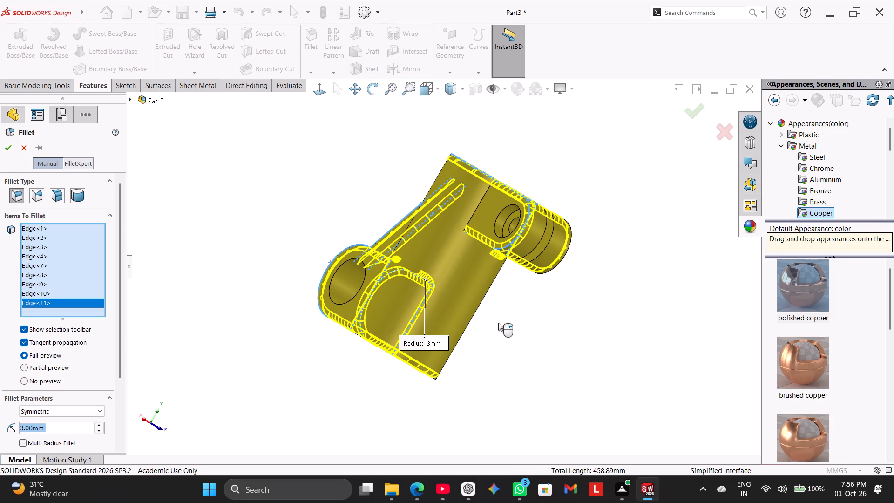
pyautogui.moveTo(522, 340); pyautogui.dragTo(534, 222, button='middle')
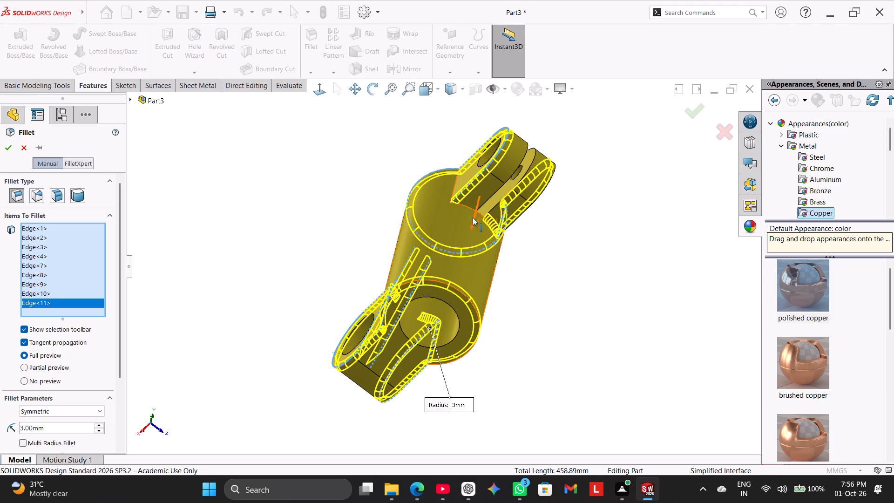
pyautogui.click(468, 207)
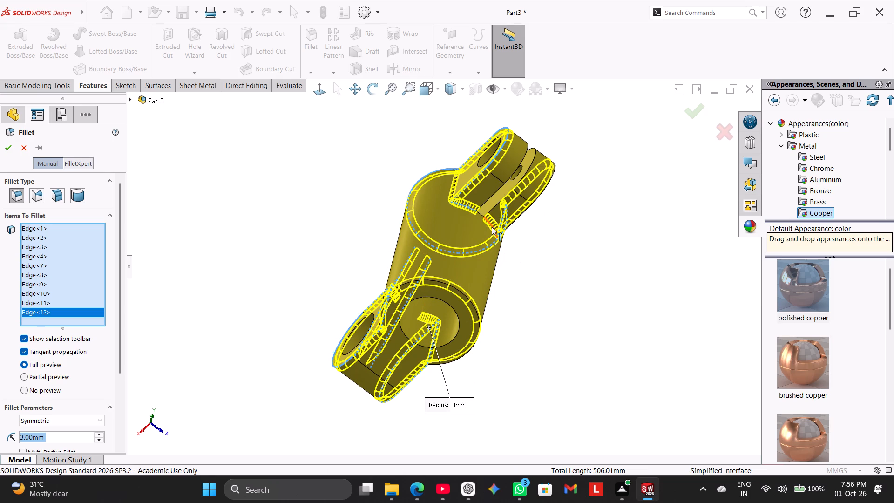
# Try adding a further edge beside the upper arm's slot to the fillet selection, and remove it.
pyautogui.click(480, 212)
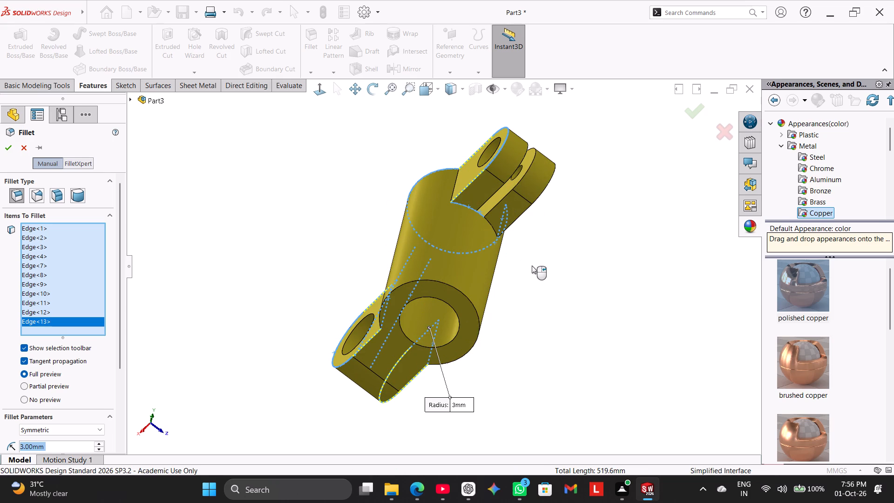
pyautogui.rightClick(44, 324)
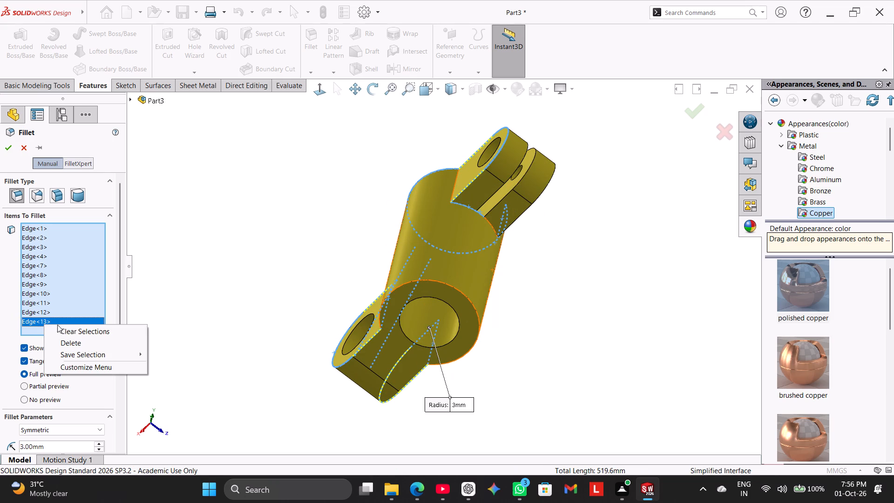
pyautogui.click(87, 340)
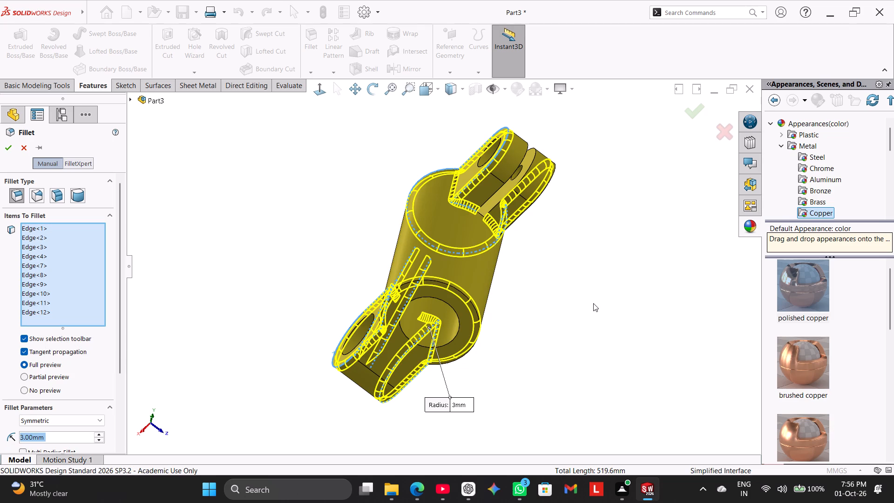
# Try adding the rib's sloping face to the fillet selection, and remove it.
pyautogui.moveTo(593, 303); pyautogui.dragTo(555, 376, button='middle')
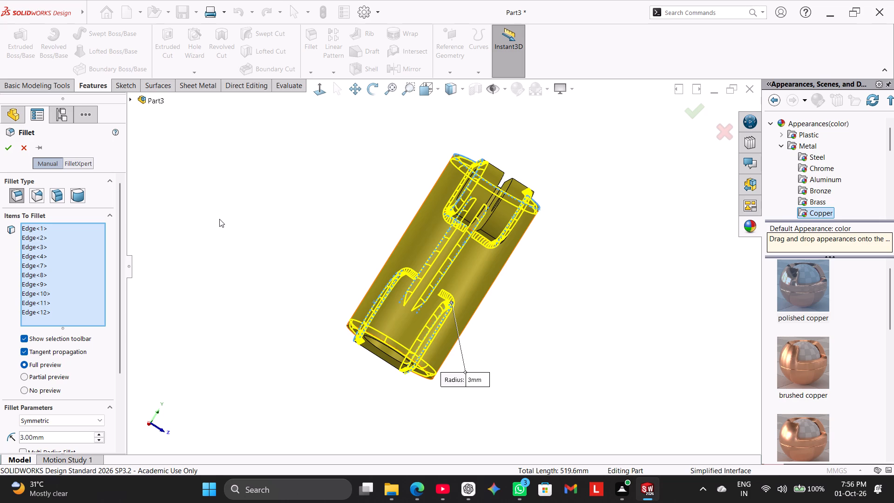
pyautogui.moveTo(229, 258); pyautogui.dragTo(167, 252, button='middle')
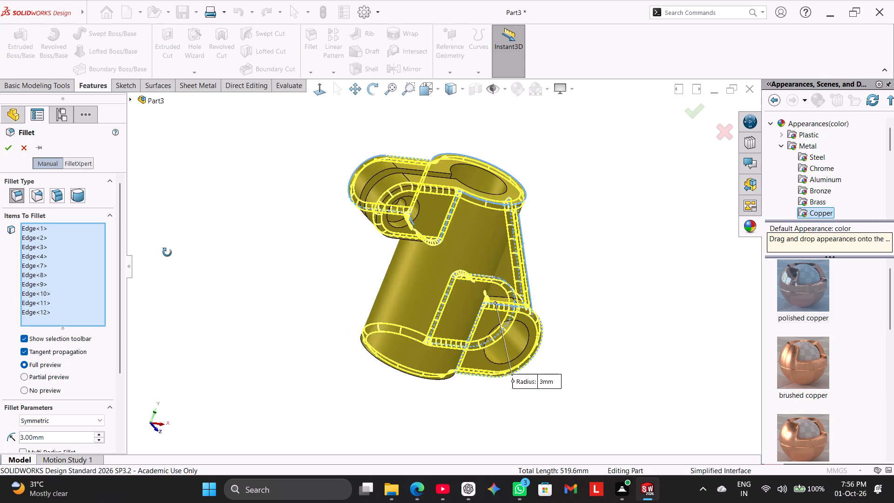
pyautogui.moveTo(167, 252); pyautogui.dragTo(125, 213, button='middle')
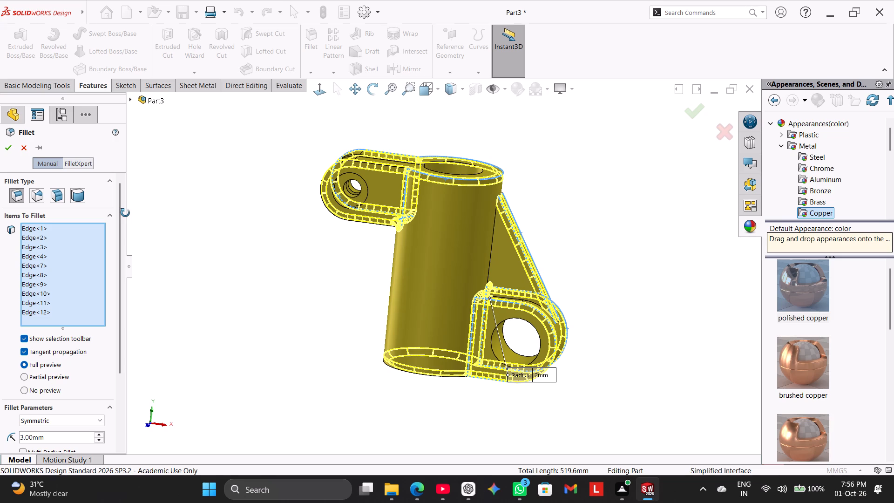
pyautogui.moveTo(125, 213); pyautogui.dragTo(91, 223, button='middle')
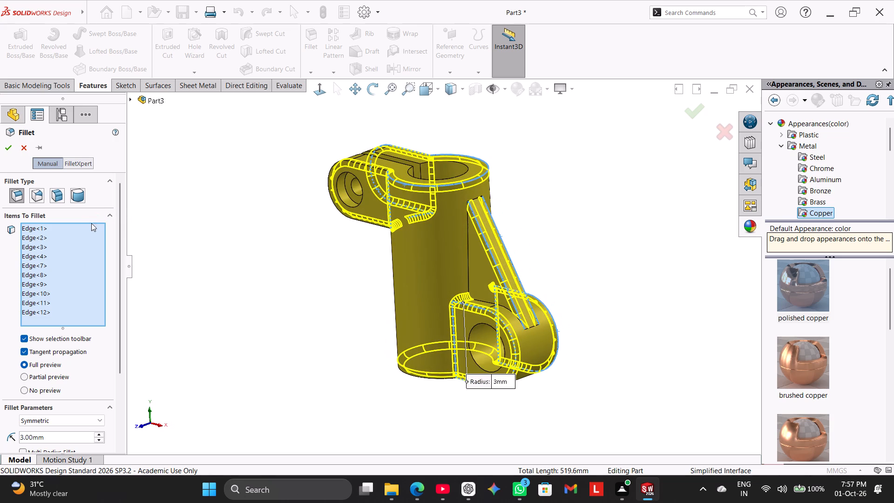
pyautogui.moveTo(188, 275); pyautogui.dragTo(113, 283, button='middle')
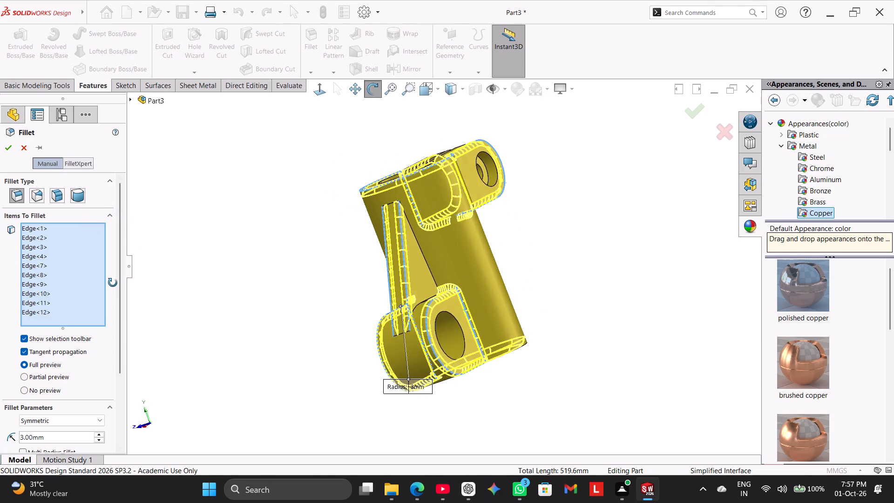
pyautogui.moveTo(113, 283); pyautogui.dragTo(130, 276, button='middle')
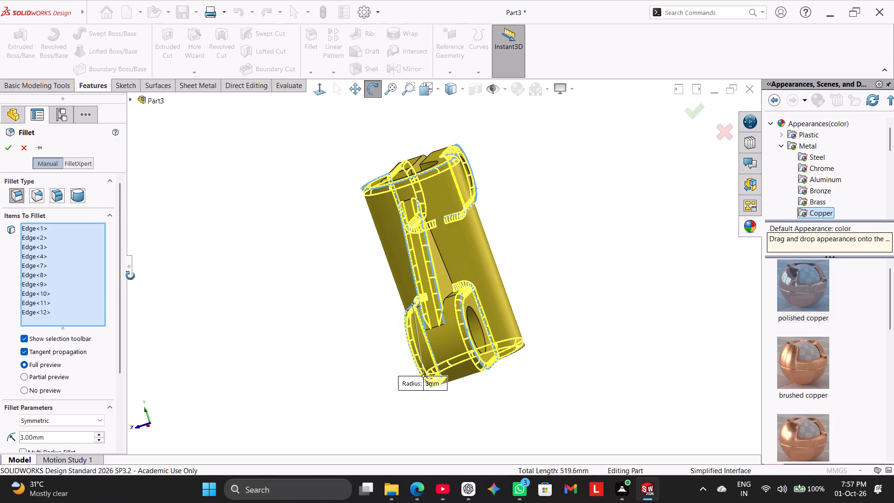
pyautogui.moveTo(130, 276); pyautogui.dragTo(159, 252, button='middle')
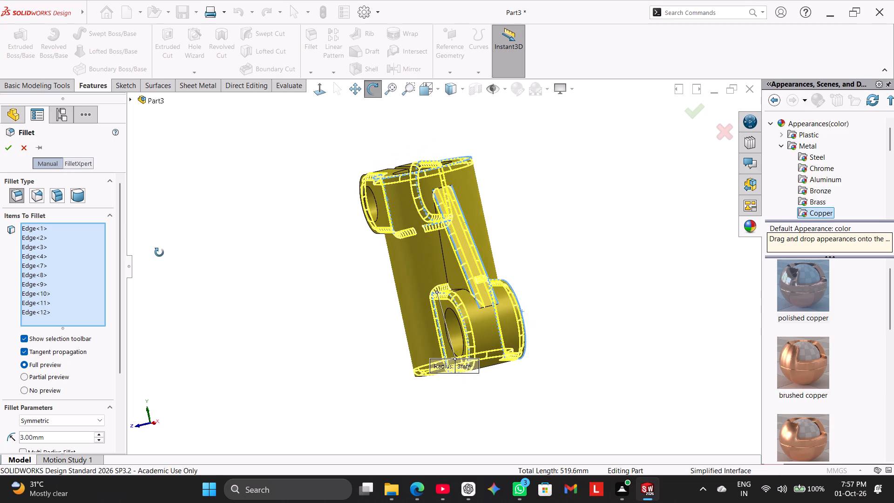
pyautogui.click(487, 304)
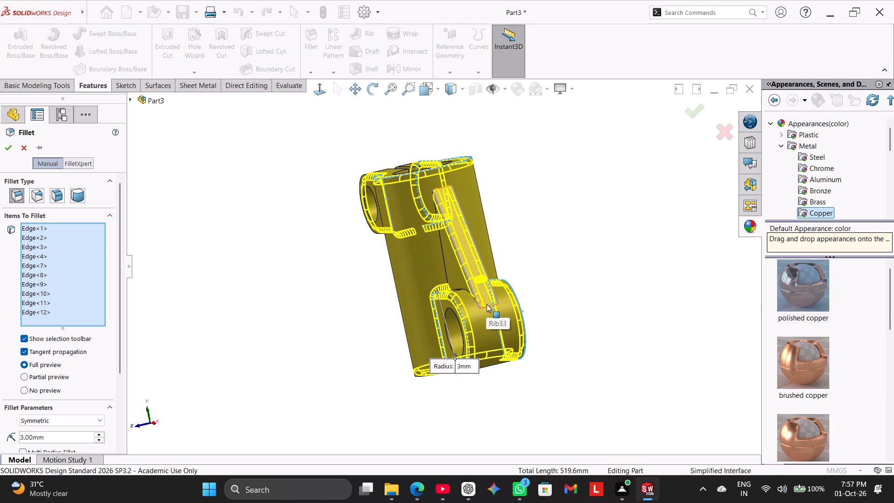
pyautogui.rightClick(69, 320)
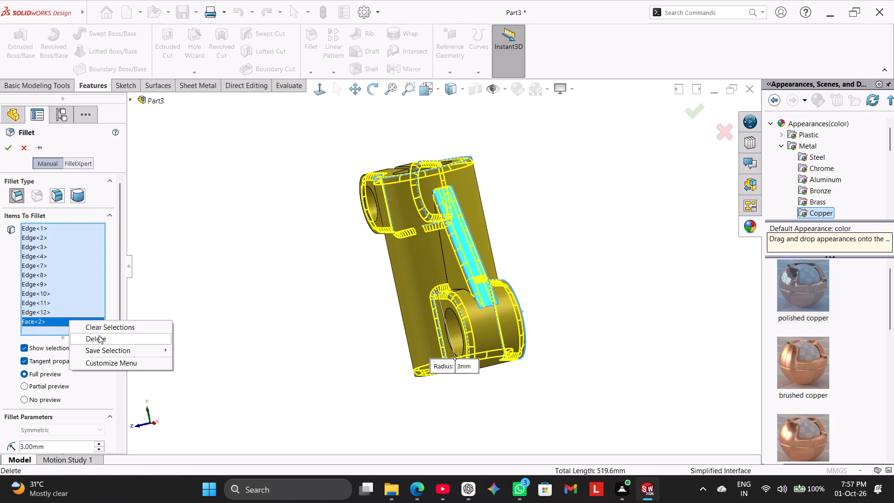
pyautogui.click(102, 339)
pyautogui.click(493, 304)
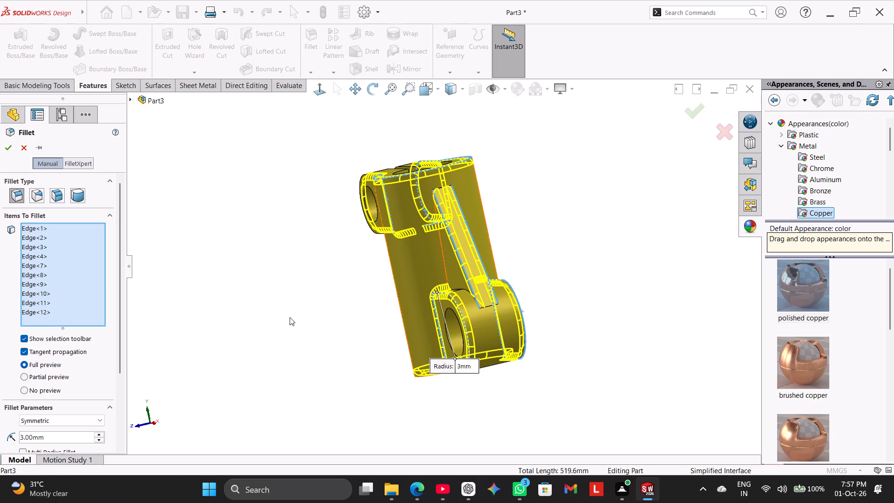
# Apply the 3 mm fillet to the selected arm, rib and cylinder edges.
pyautogui.moveTo(290, 317); pyautogui.dragTo(339, 461, button='middle')
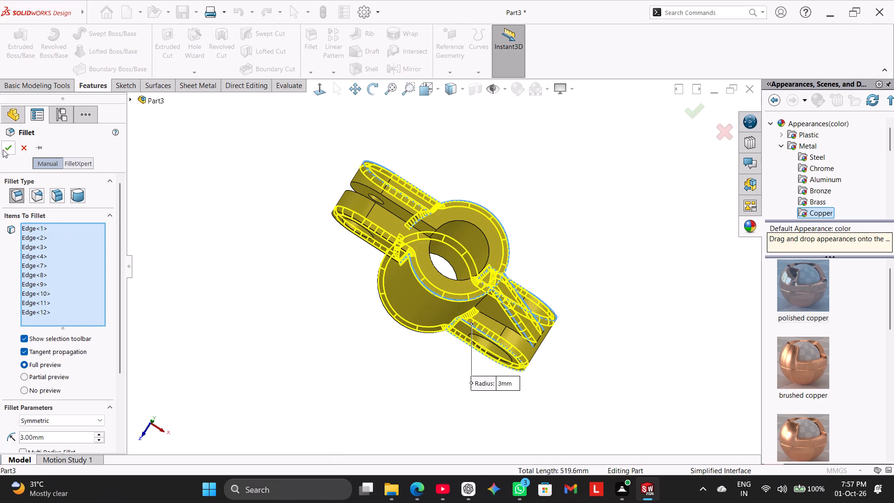
pyautogui.click(3, 150)
# Select the edges where both rib sides and the rib's upper end meet the cylinder and lower arm for a 3 mm fillet.
pyautogui.click(306, 41)
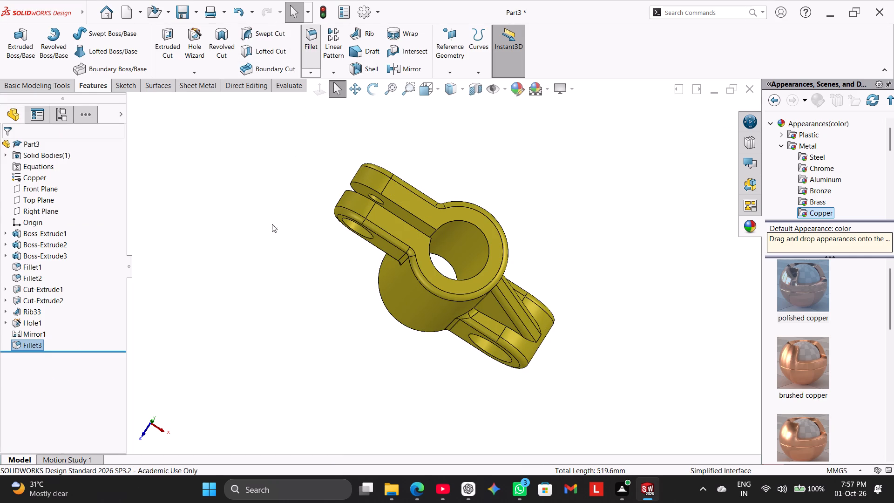
pyautogui.moveTo(273, 356); pyautogui.dragTo(257, 309, button='middle')
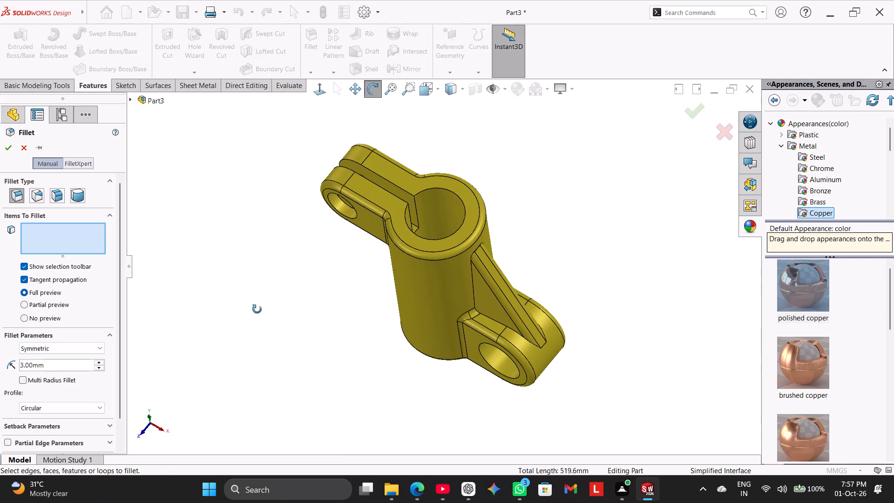
pyautogui.moveTo(257, 309); pyautogui.dragTo(256, 307, button='middle')
pyautogui.click(488, 318)
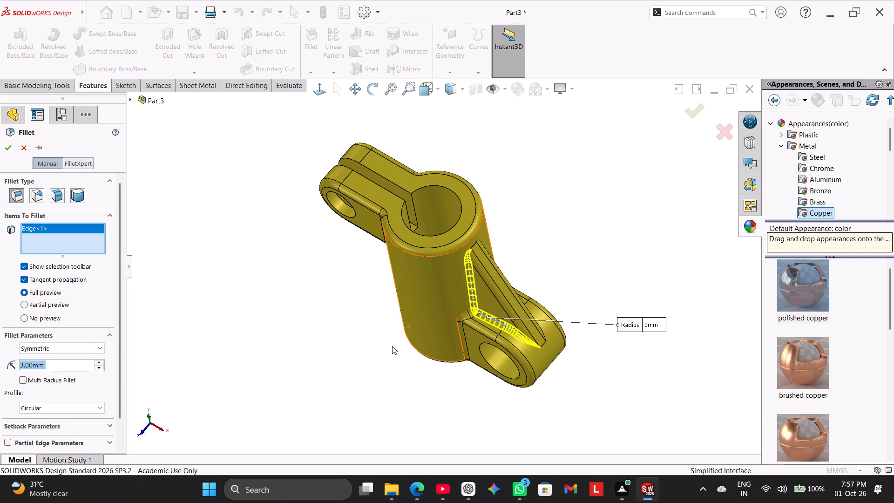
pyautogui.moveTo(377, 374); pyautogui.dragTo(315, 398, button='middle')
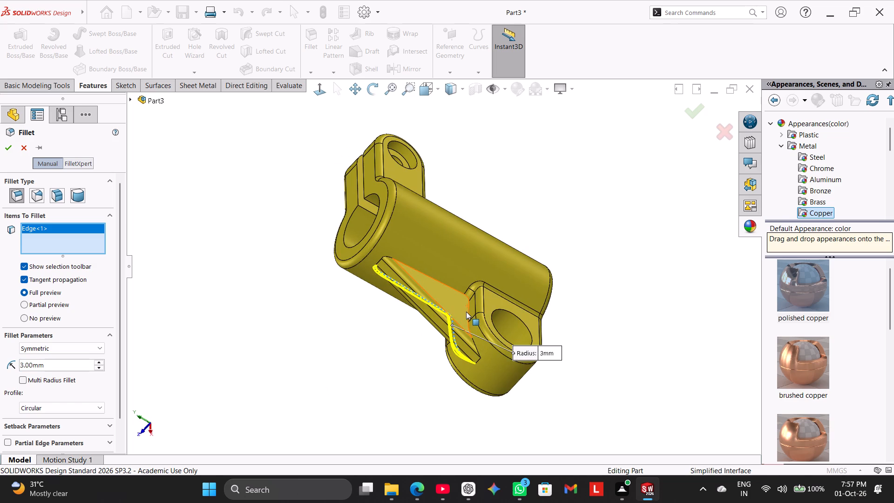
pyautogui.click(469, 310)
pyautogui.moveTo(381, 367); pyautogui.dragTo(402, 352, button='middle')
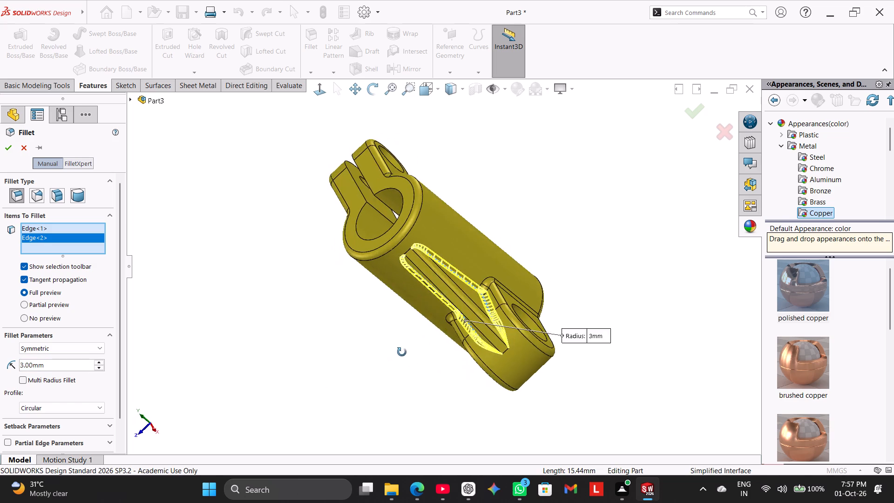
pyautogui.moveTo(402, 352); pyautogui.dragTo(438, 338, button='middle')
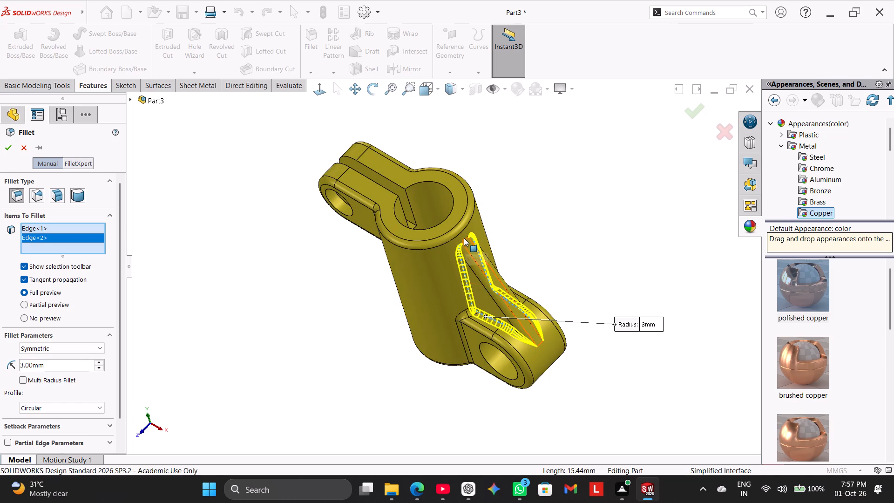
pyautogui.click(465, 240)
# Check the fillet preview around the rib from several sides and apply the 3 mm fillet to the rib's junction edges.
pyautogui.moveTo(368, 344); pyautogui.dragTo(358, 331, button='middle')
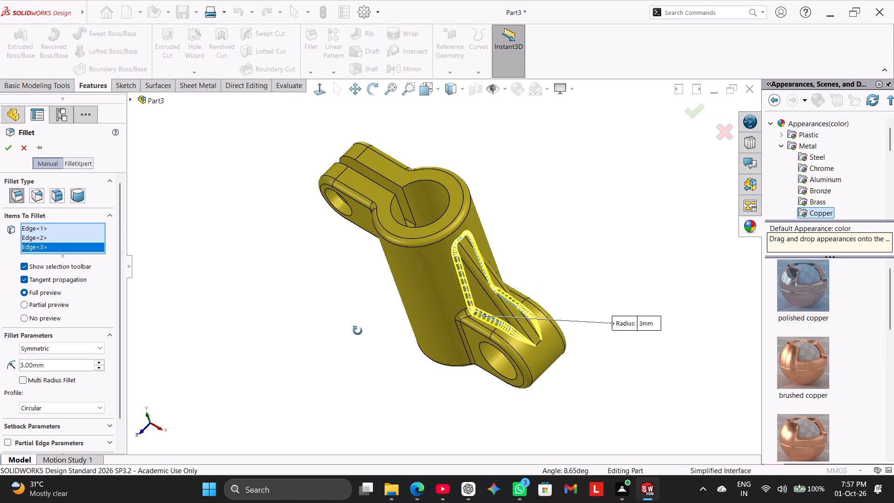
pyautogui.moveTo(358, 331); pyautogui.dragTo(346, 315, button='middle')
pyautogui.click(519, 327)
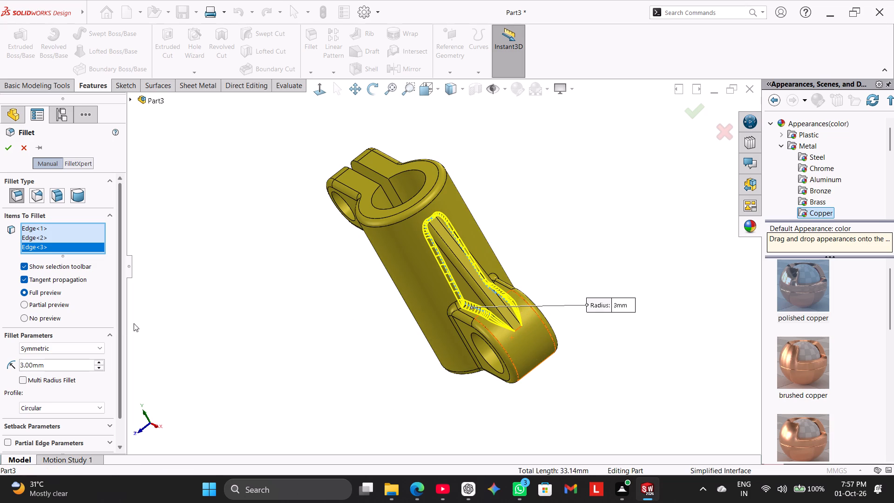
pyautogui.click(258, 343)
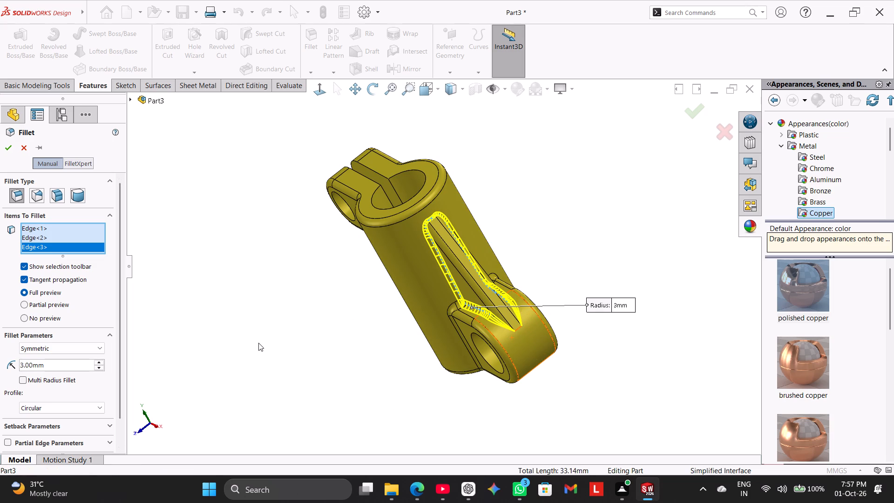
pyautogui.moveTo(258, 343); pyautogui.dragTo(311, 340, button='middle')
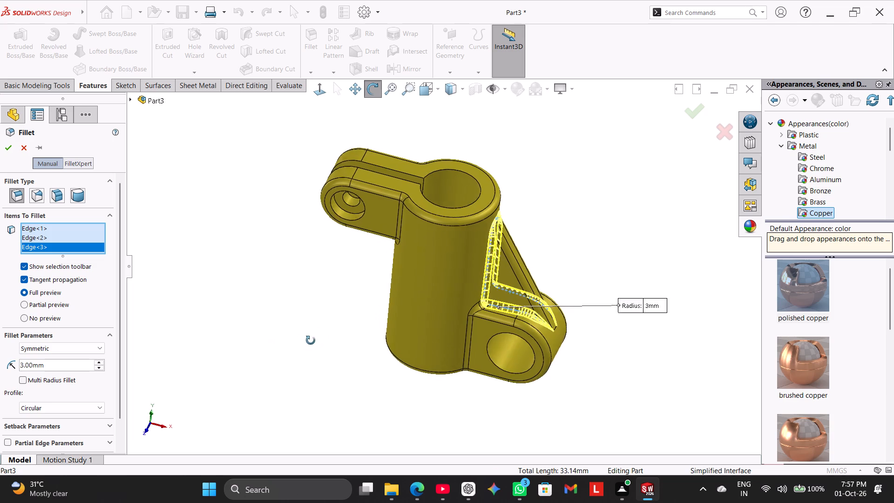
pyautogui.moveTo(311, 340); pyautogui.dragTo(325, 335, button='middle')
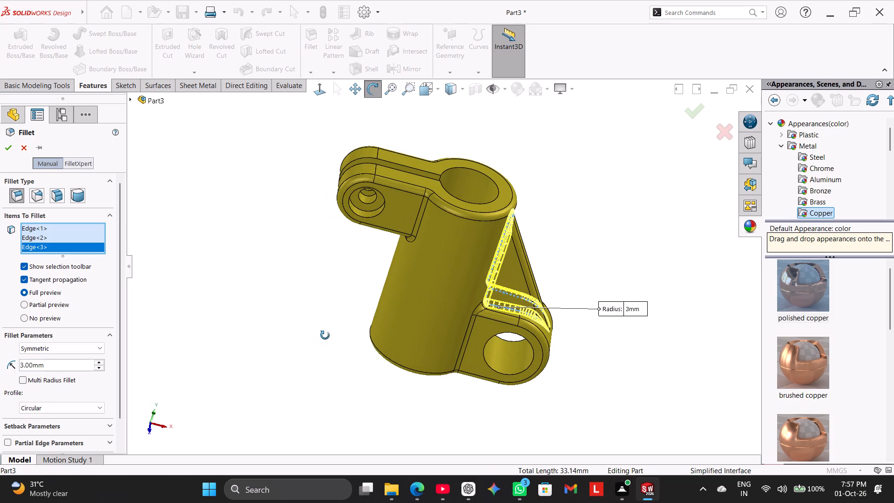
pyautogui.moveTo(325, 335); pyautogui.dragTo(310, 369, button='middle')
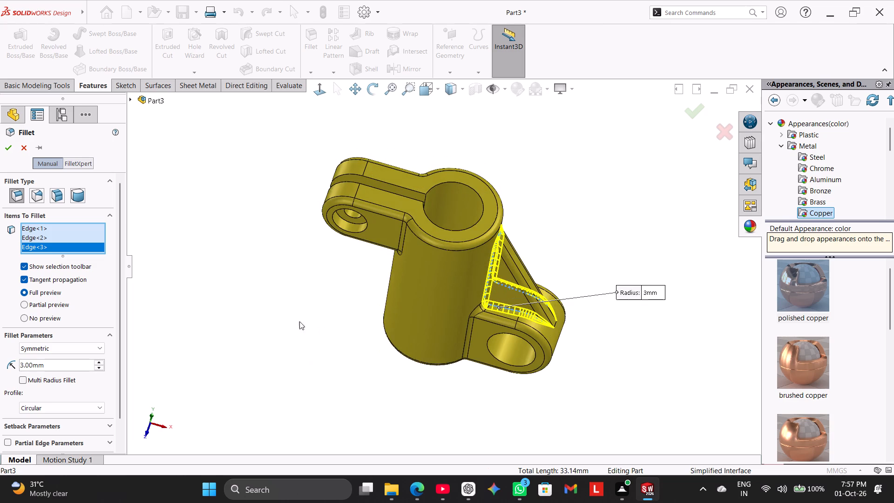
pyautogui.moveTo(299, 321); pyautogui.dragTo(291, 383, button='middle')
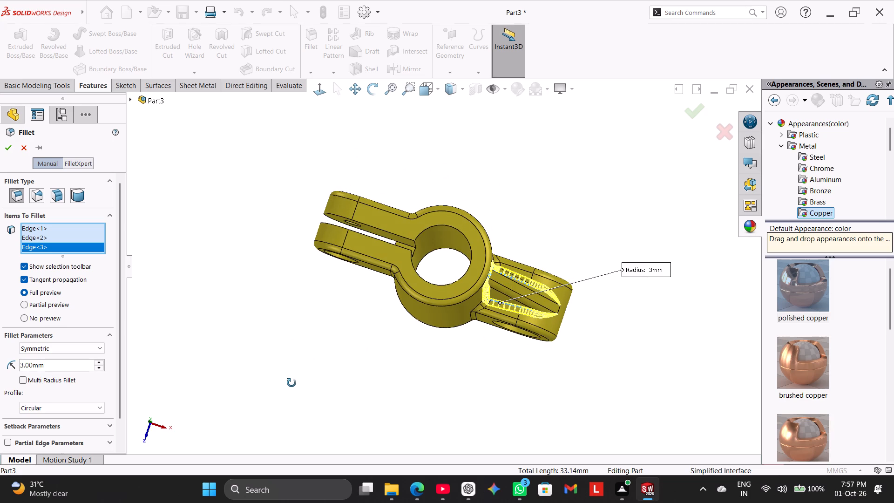
pyautogui.moveTo(291, 383); pyautogui.dragTo(289, 388, button='middle')
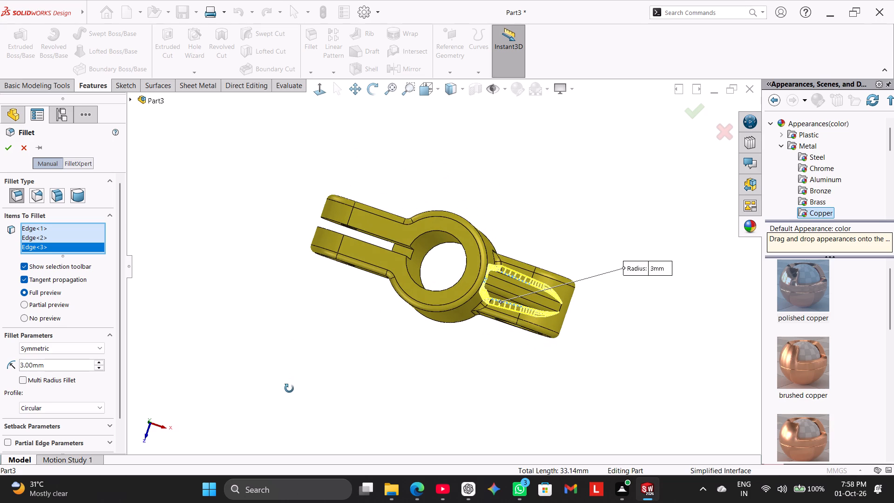
pyautogui.moveTo(289, 388); pyautogui.dragTo(224, 260, button='middle')
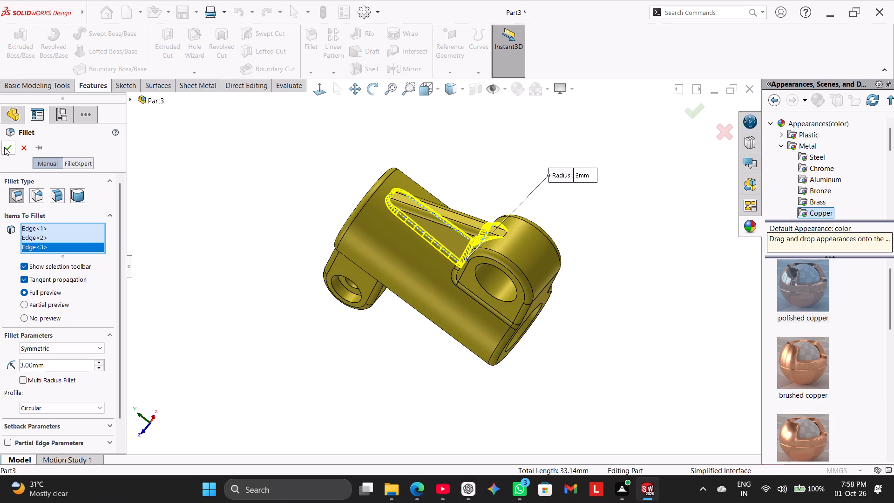
pyautogui.click(6, 147)
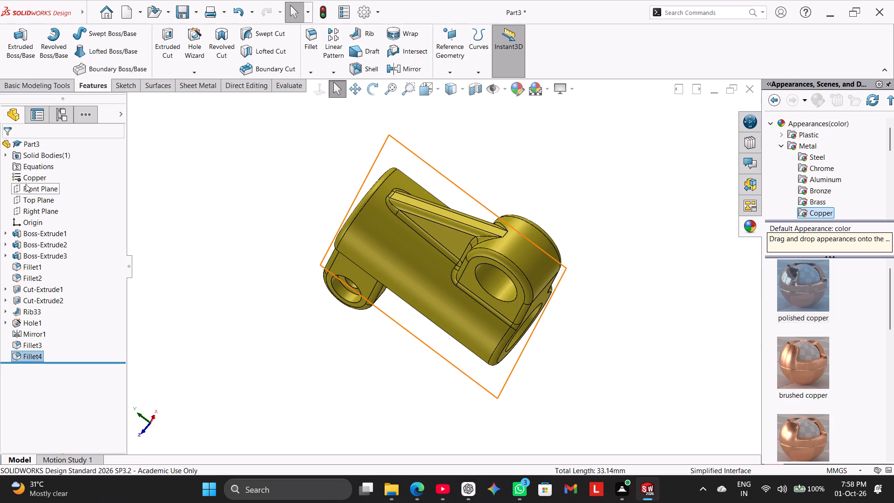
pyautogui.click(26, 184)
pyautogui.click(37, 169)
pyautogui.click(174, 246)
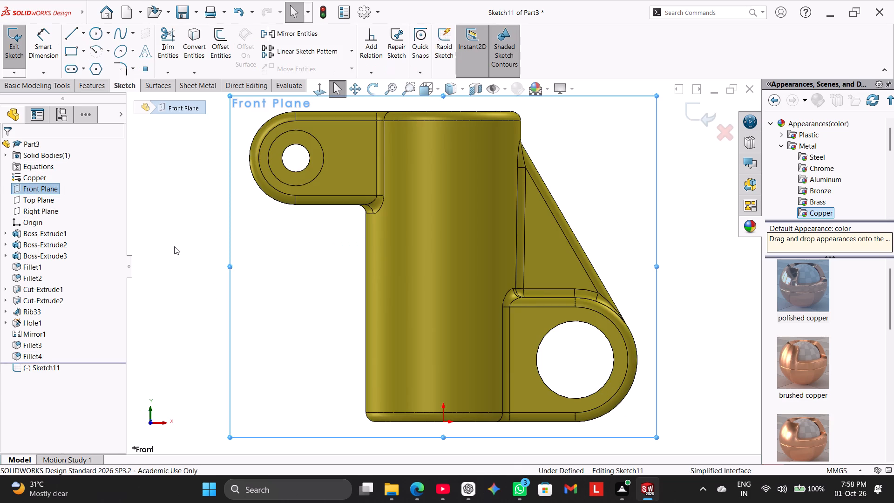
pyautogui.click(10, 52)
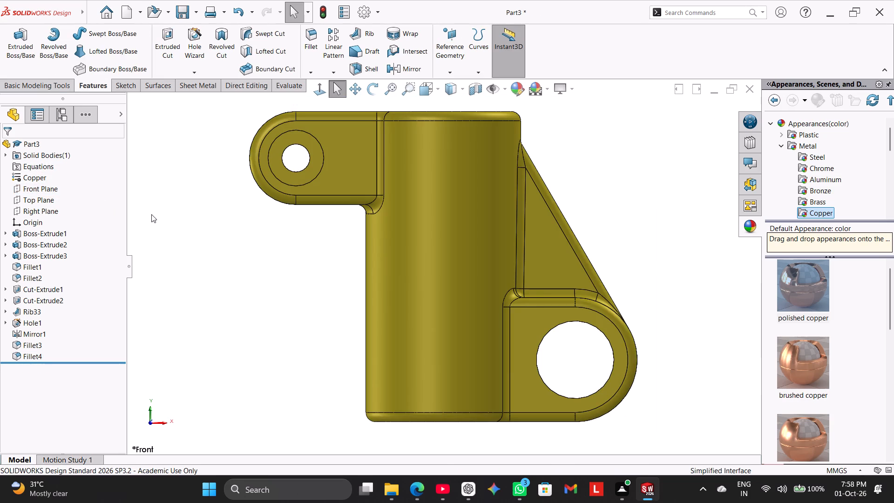
# Colour the last two fillet features, Fillet3 and Fillet4, standard bright red (255, 0, 0).
pyautogui.hotkey('ctrl', '1')
pyautogui.hotkey('ctrl', '1')
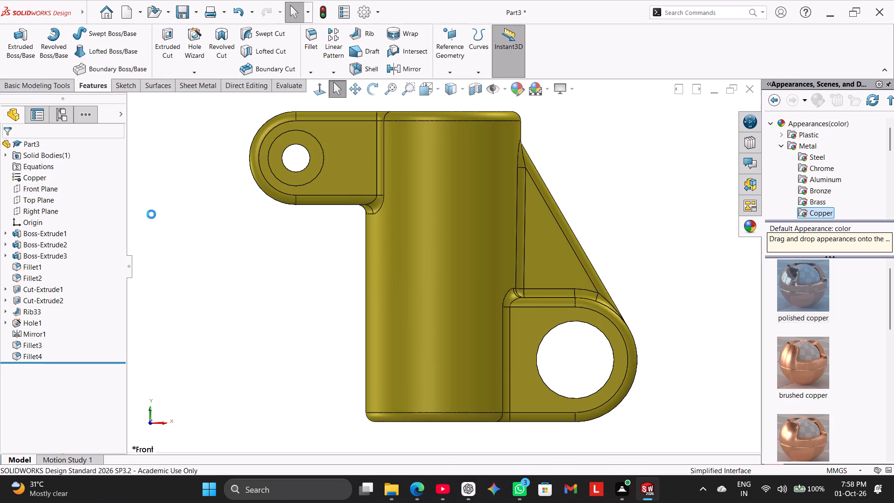
pyautogui.hotkey('ctrl', '2')
pyautogui.hotkey('ctrl', '1')
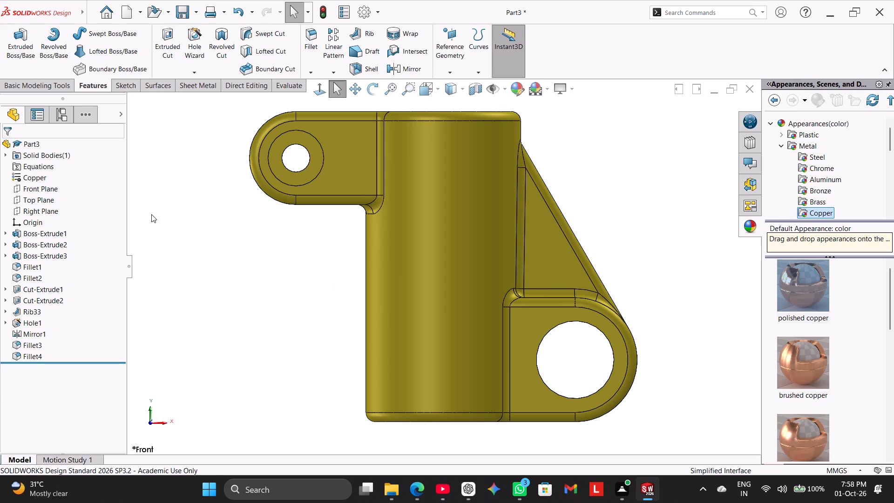
pyautogui.keyDown('ctrl'); pyautogui.click(39, 344); pyautogui.keyUp('ctrl')
pyautogui.keyDown('ctrl'); pyautogui.click(39, 353); pyautogui.keyUp('ctrl')
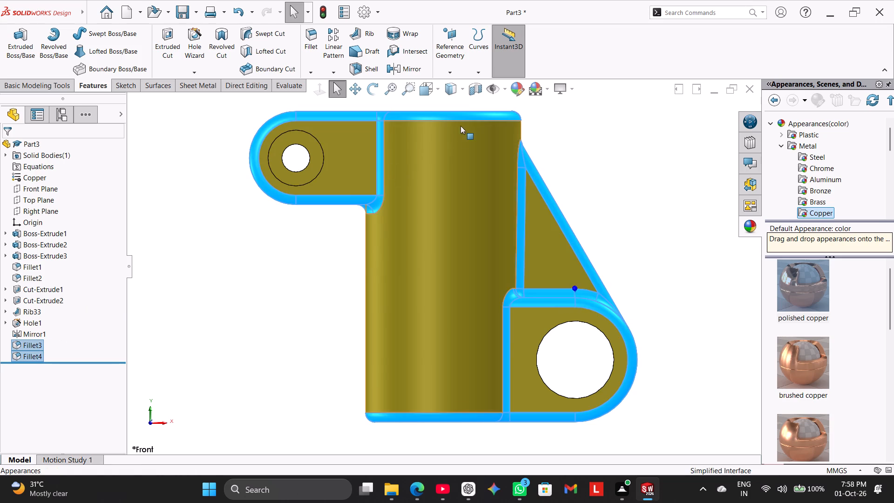
pyautogui.click(517, 85)
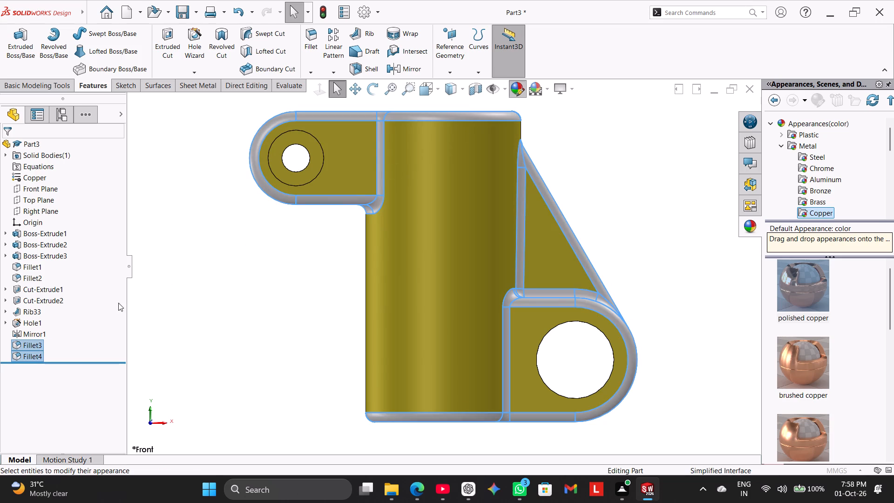
pyautogui.moveTo(122, 243); pyautogui.dragTo(121, 320)
pyautogui.click(28, 311)
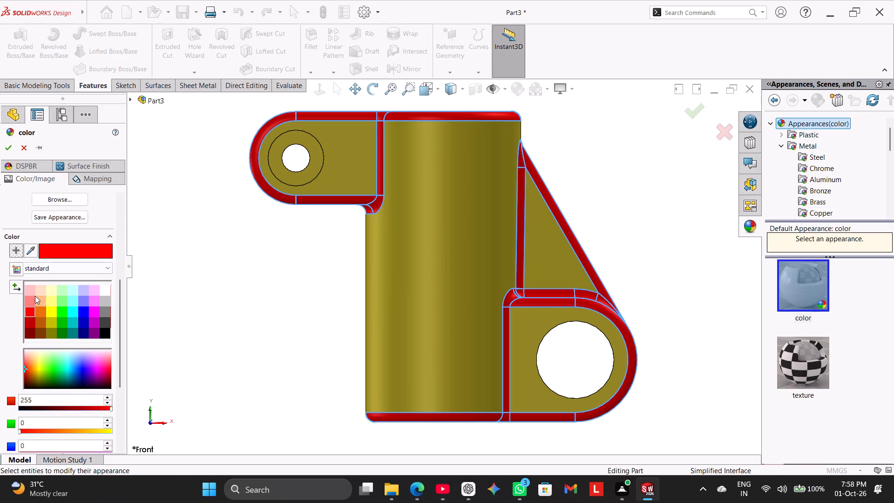
pyautogui.click(34, 296)
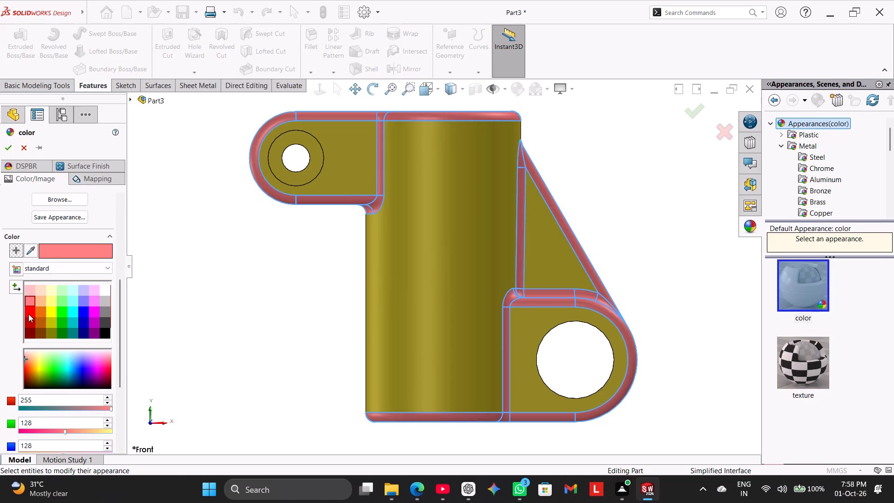
pyautogui.click(28, 314)
pyautogui.click(4, 149)
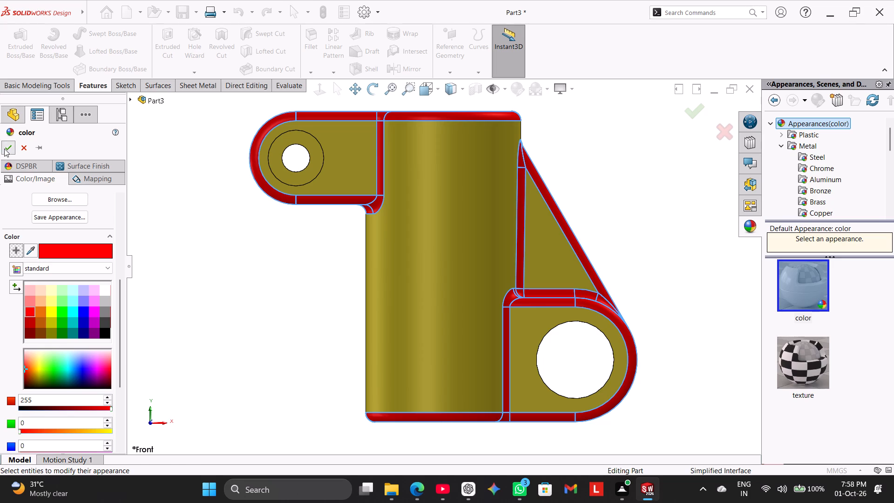
pyautogui.click(169, 263)
# Examine the coloured part in the front, back, left, right, top, bottom and isometric views.
pyautogui.moveTo(176, 271); pyautogui.dragTo(186, 315, button='middle')
pyautogui.moveTo(186, 315); pyautogui.dragTo(186, 305, button='middle')
pyautogui.hotkey('ctrl', '1')
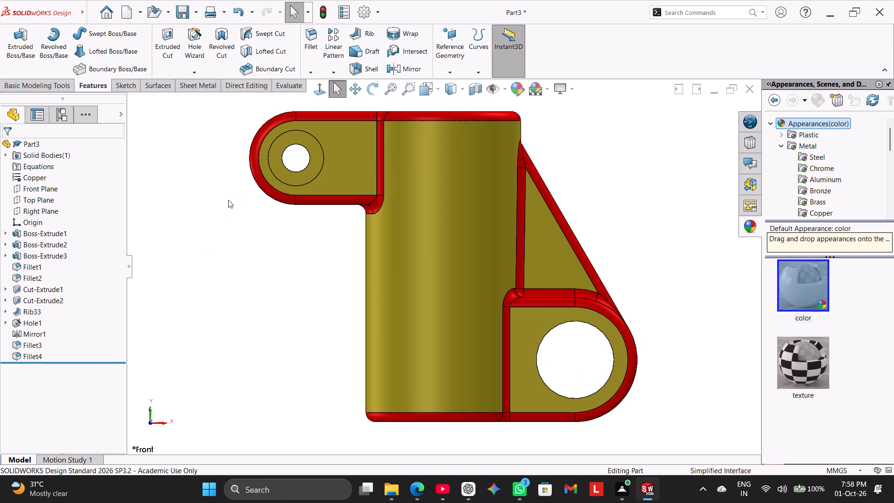
pyautogui.hotkey('ctrl', '2')
pyautogui.hotkey('ctrl', '3')
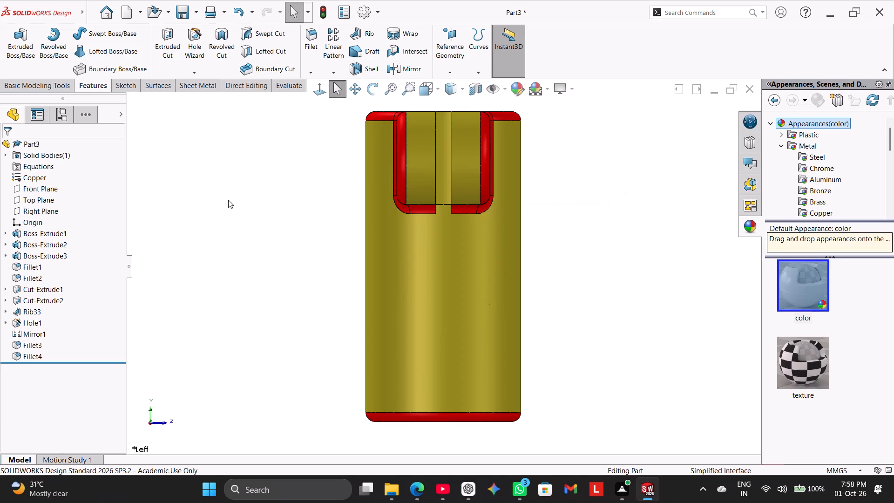
pyautogui.hotkey('ctrl', '4')
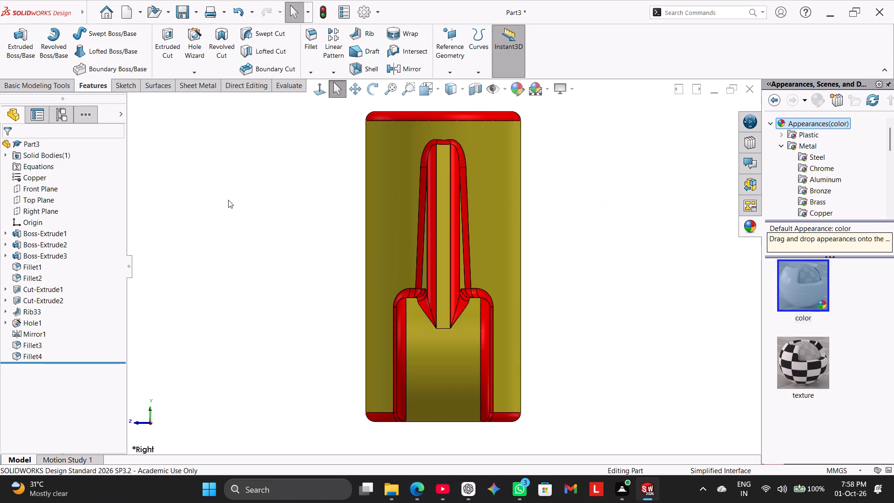
pyautogui.hotkey('ctrl', '5')
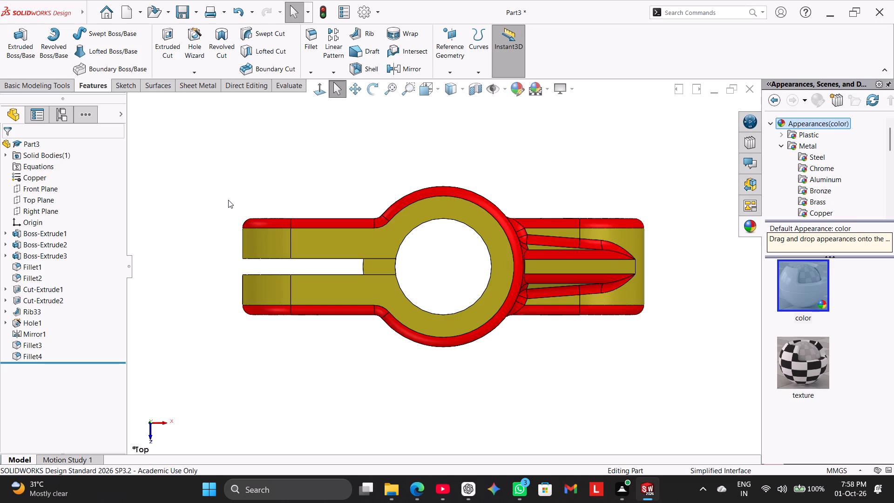
pyautogui.hotkey('ctrl', '6')
pyautogui.hotkey('ctrl', '7')
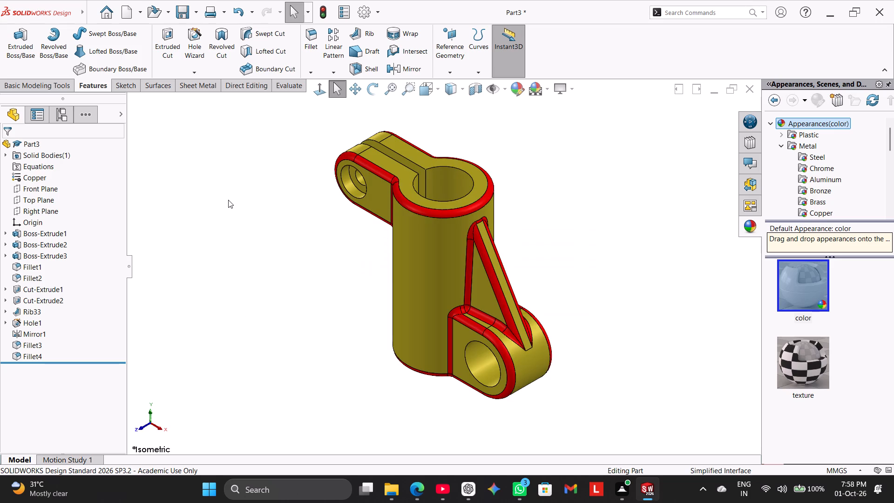
pyautogui.moveTo(237, 306); pyautogui.dragTo(668, 156, button='right')
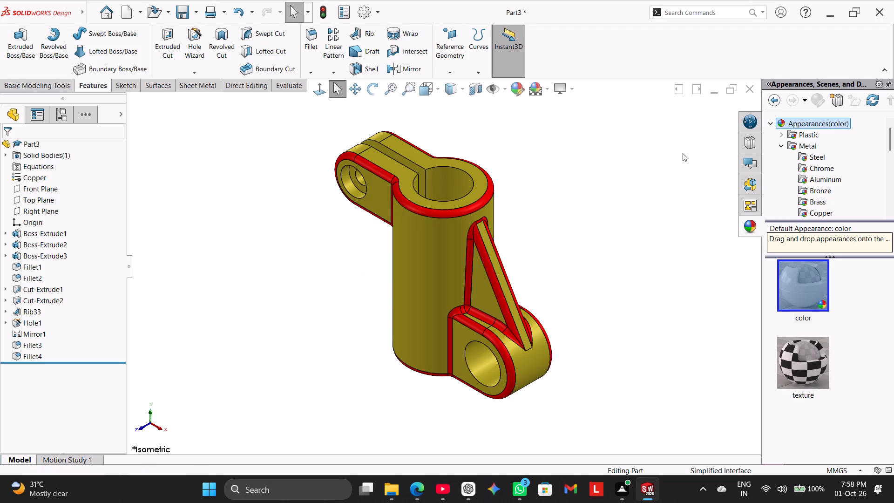
# Start saving the part under a new name as a SOLIDWORKS Part in the Internship Works folder.
pyautogui.click(194, 5)
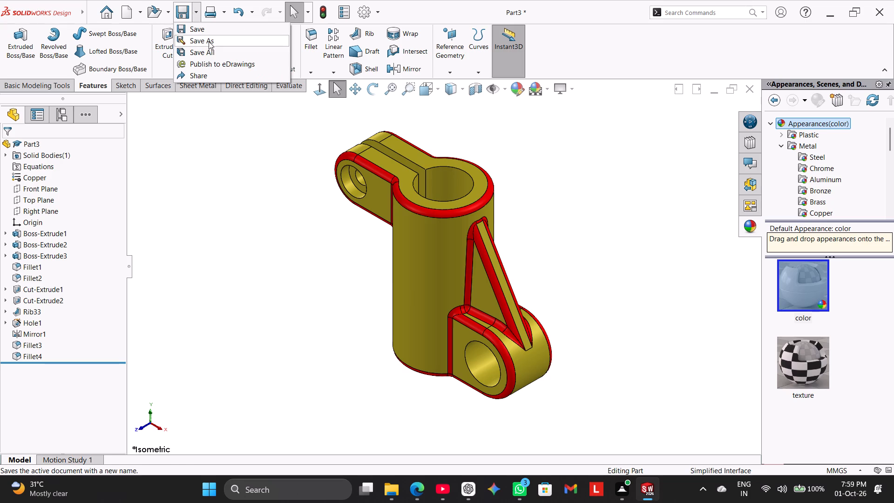
pyautogui.click(209, 41)
pyautogui.hotkey('ctrl', 'v')
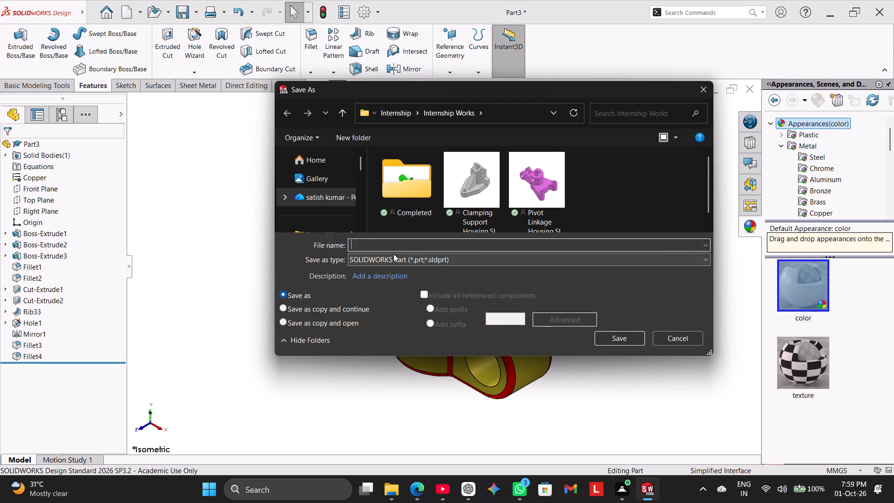
pyautogui.hotkey('ctrl', 'v')
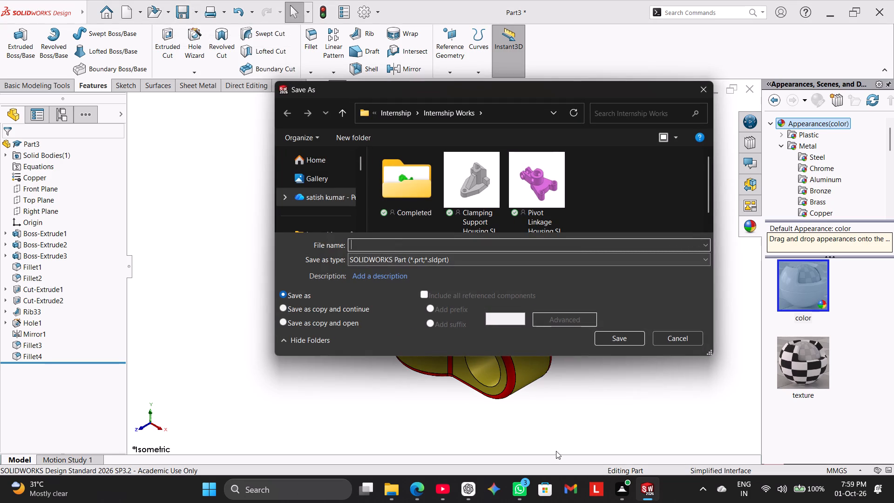